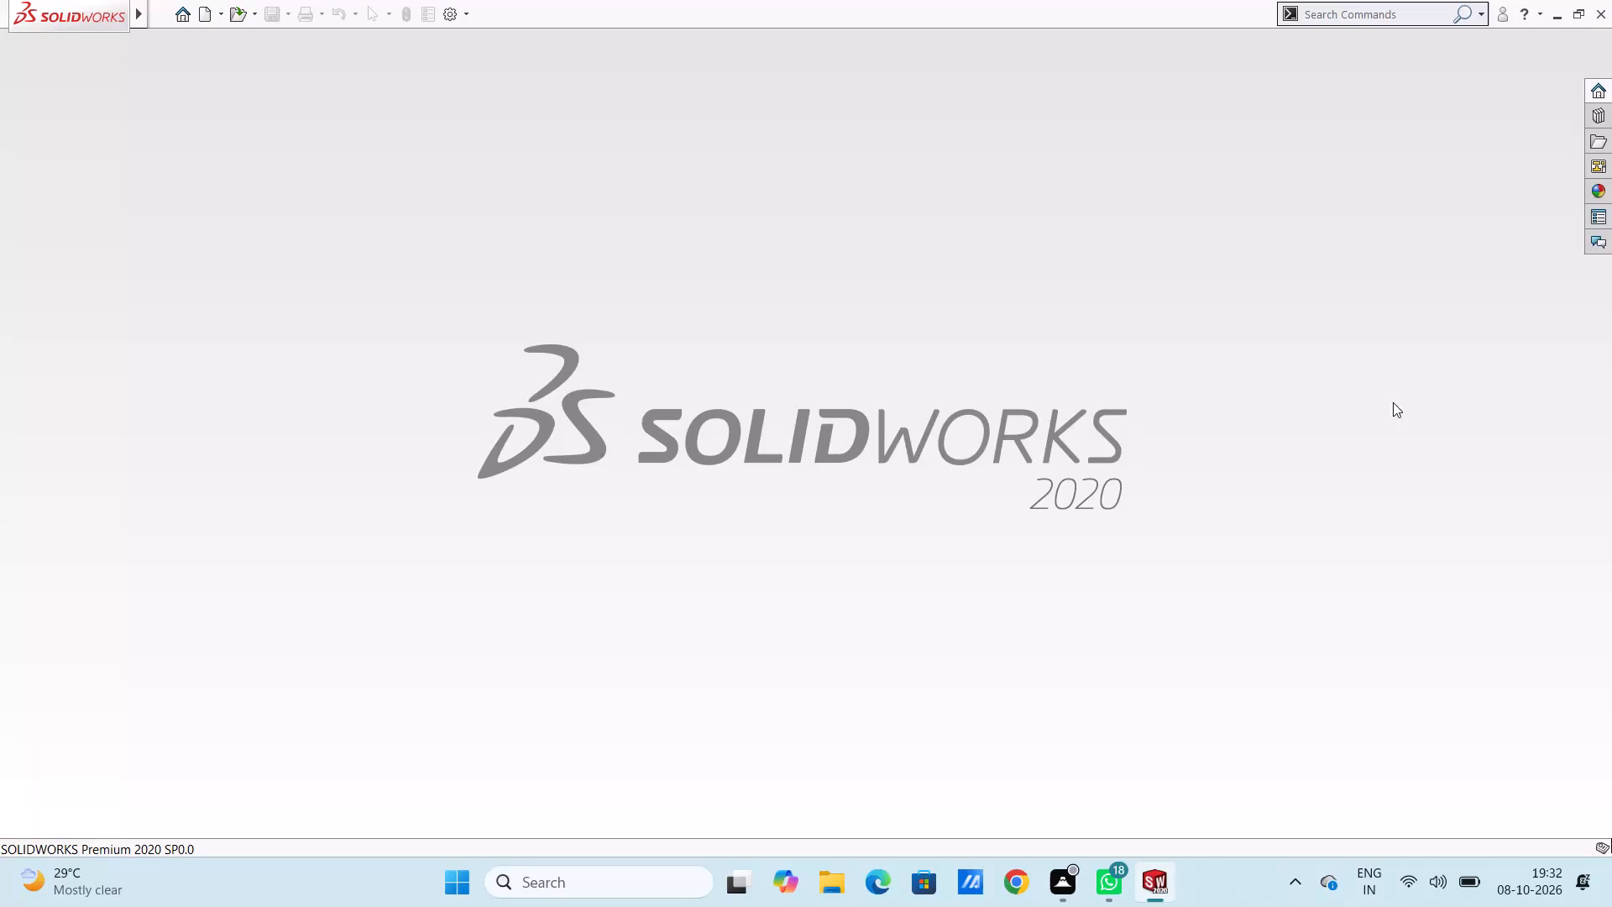
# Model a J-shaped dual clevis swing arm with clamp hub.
# Create a new part document.
pyautogui.click(200, 21)
pyautogui.click(673, 654)
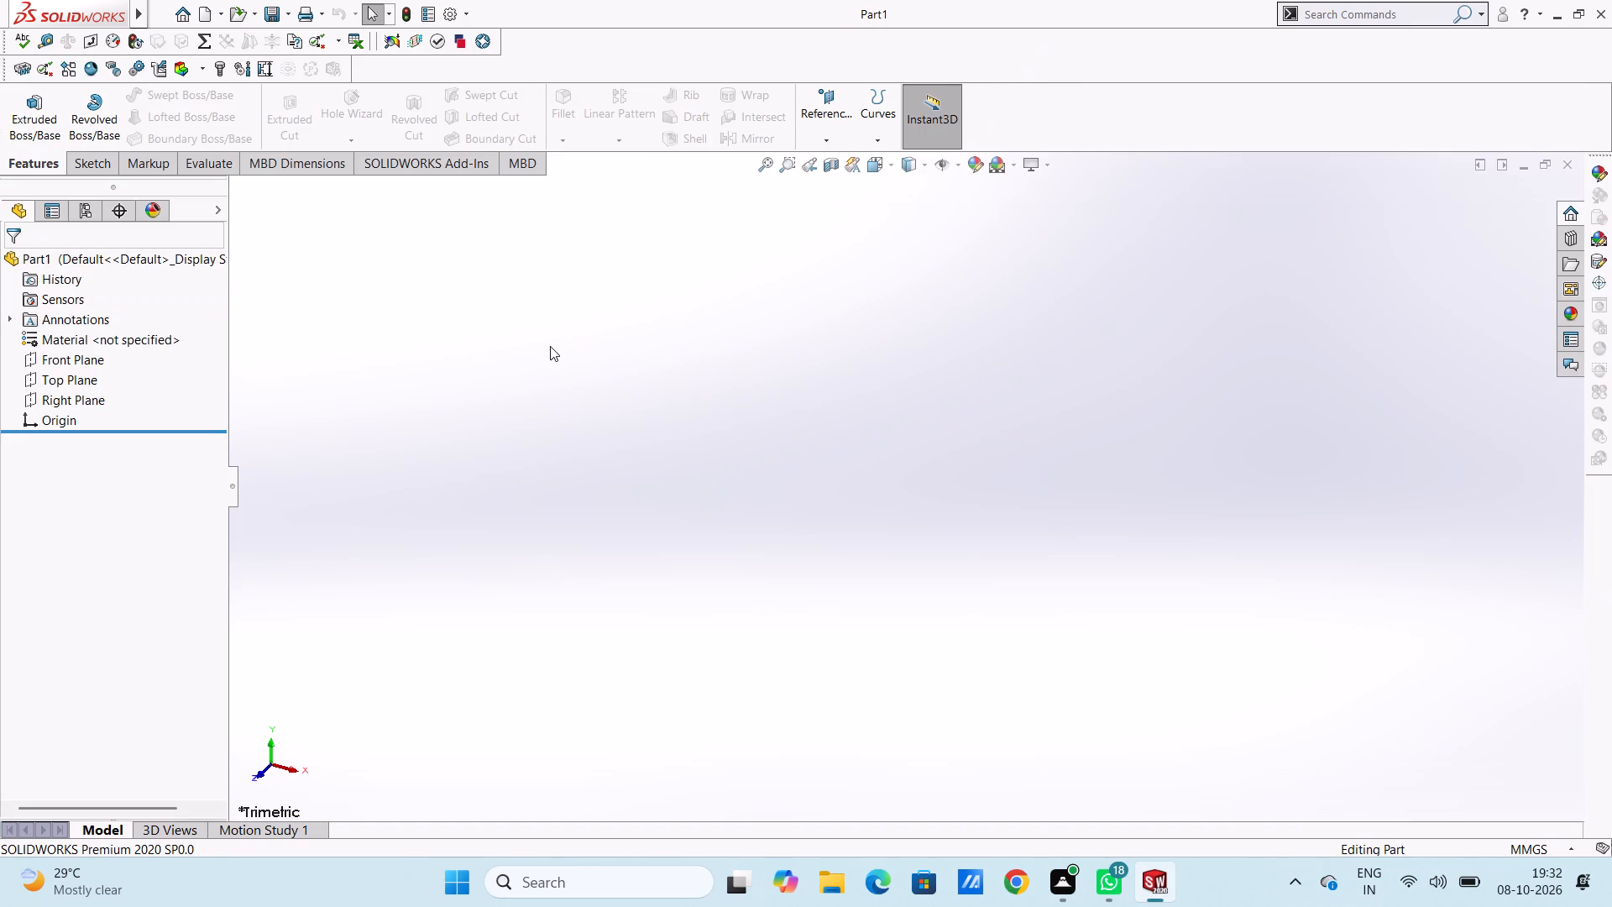
# Start a new sketch on the Right Plane.
pyautogui.click(87, 361)
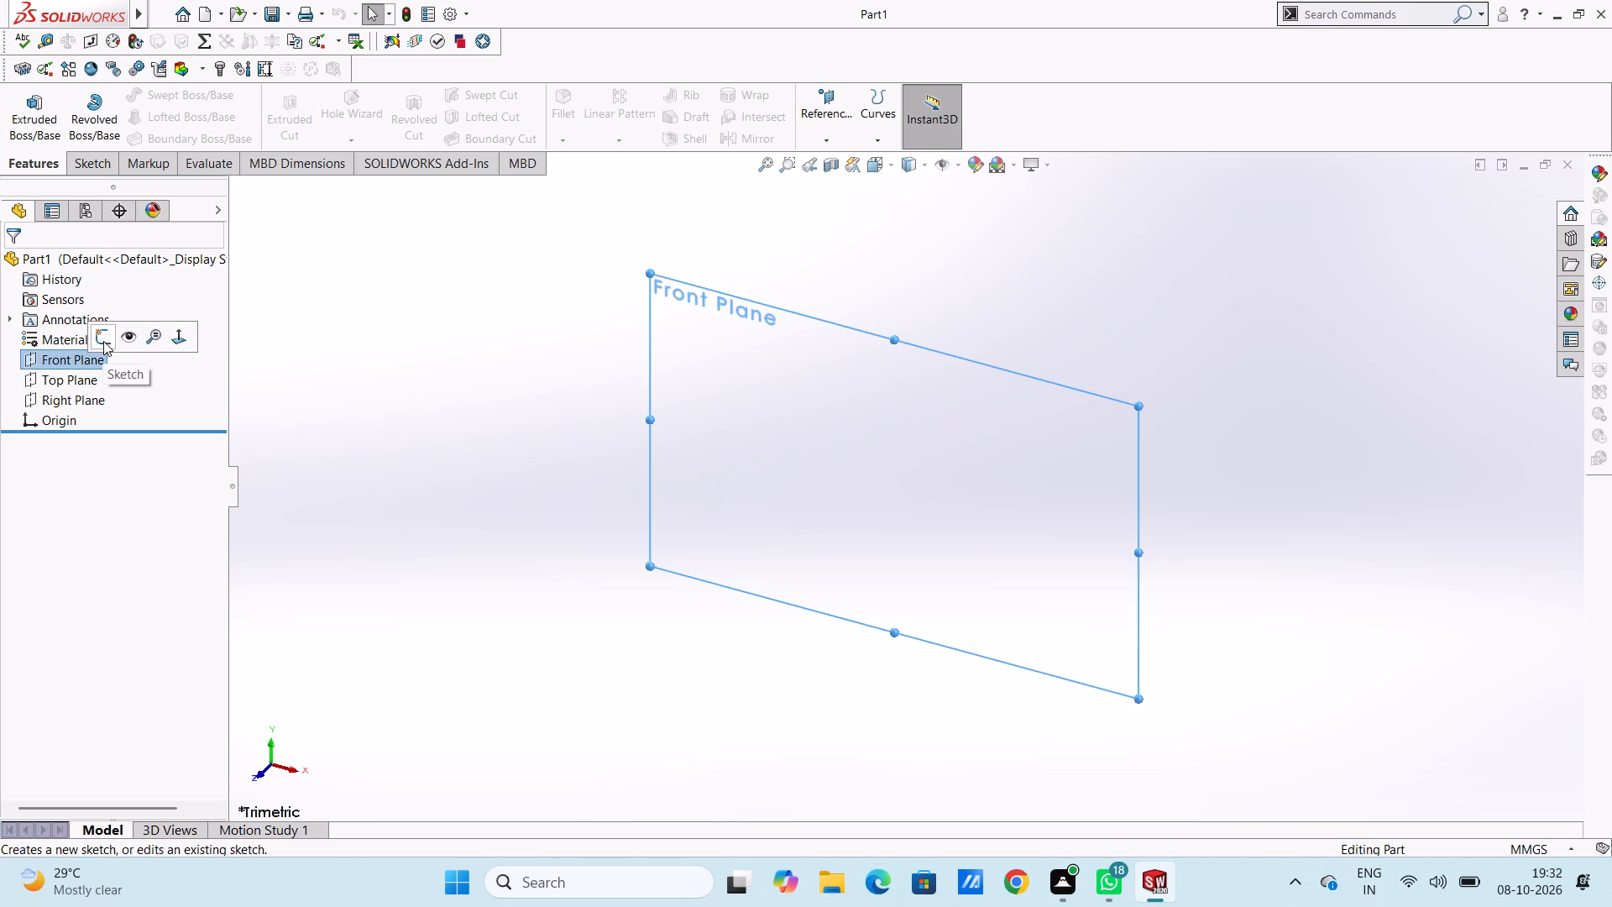
pyautogui.click(98, 406)
pyautogui.click(115, 385)
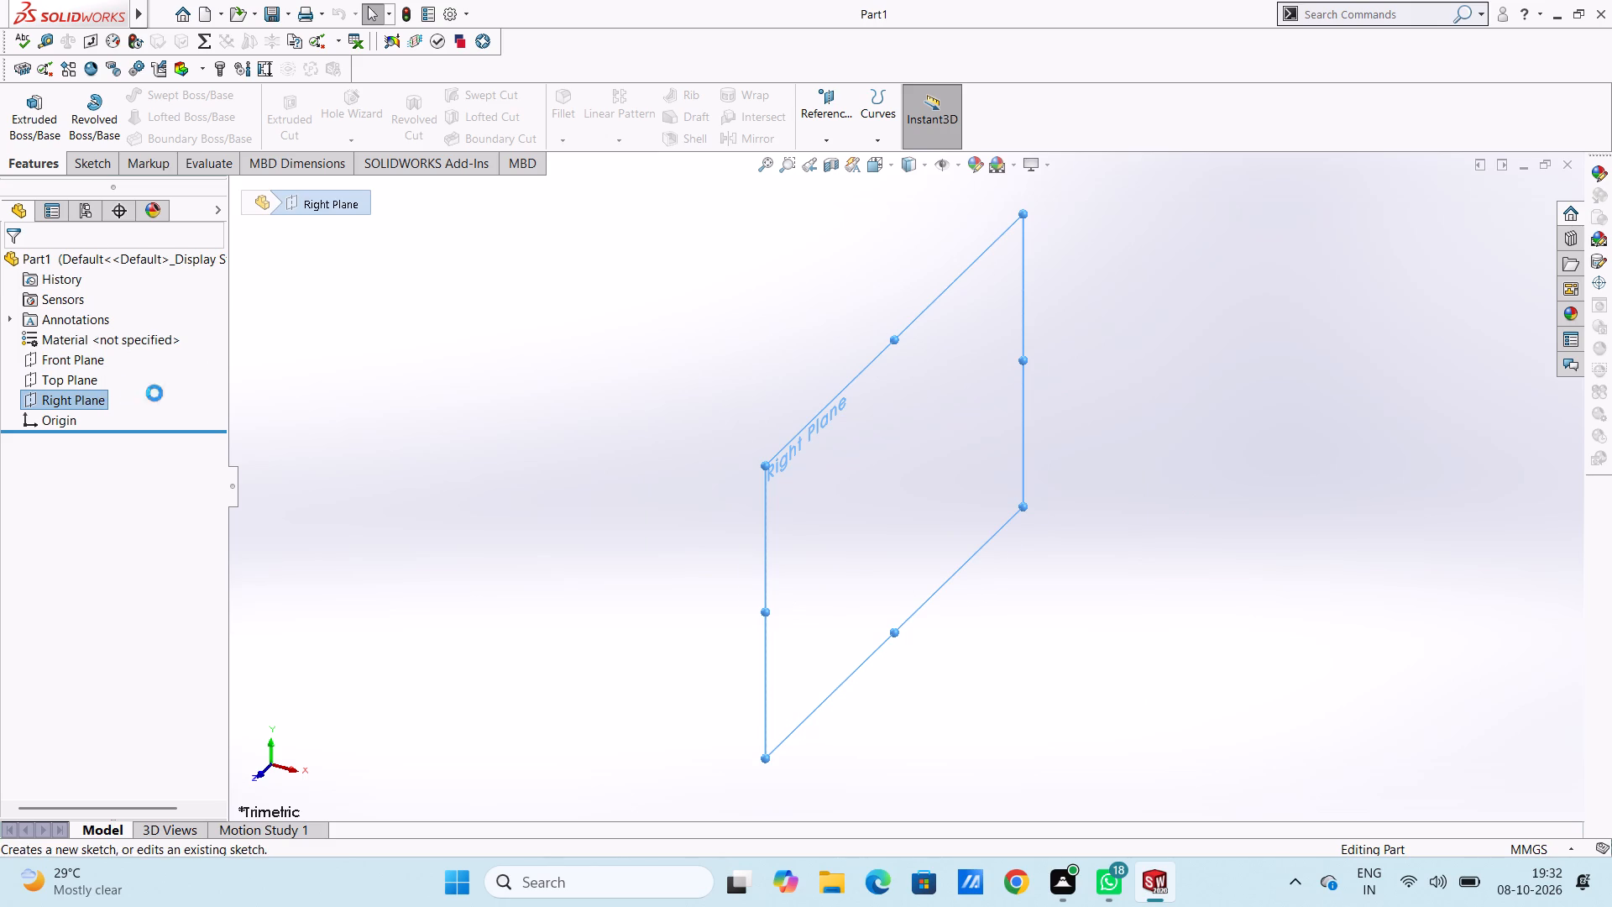
pyautogui.click(541, 388)
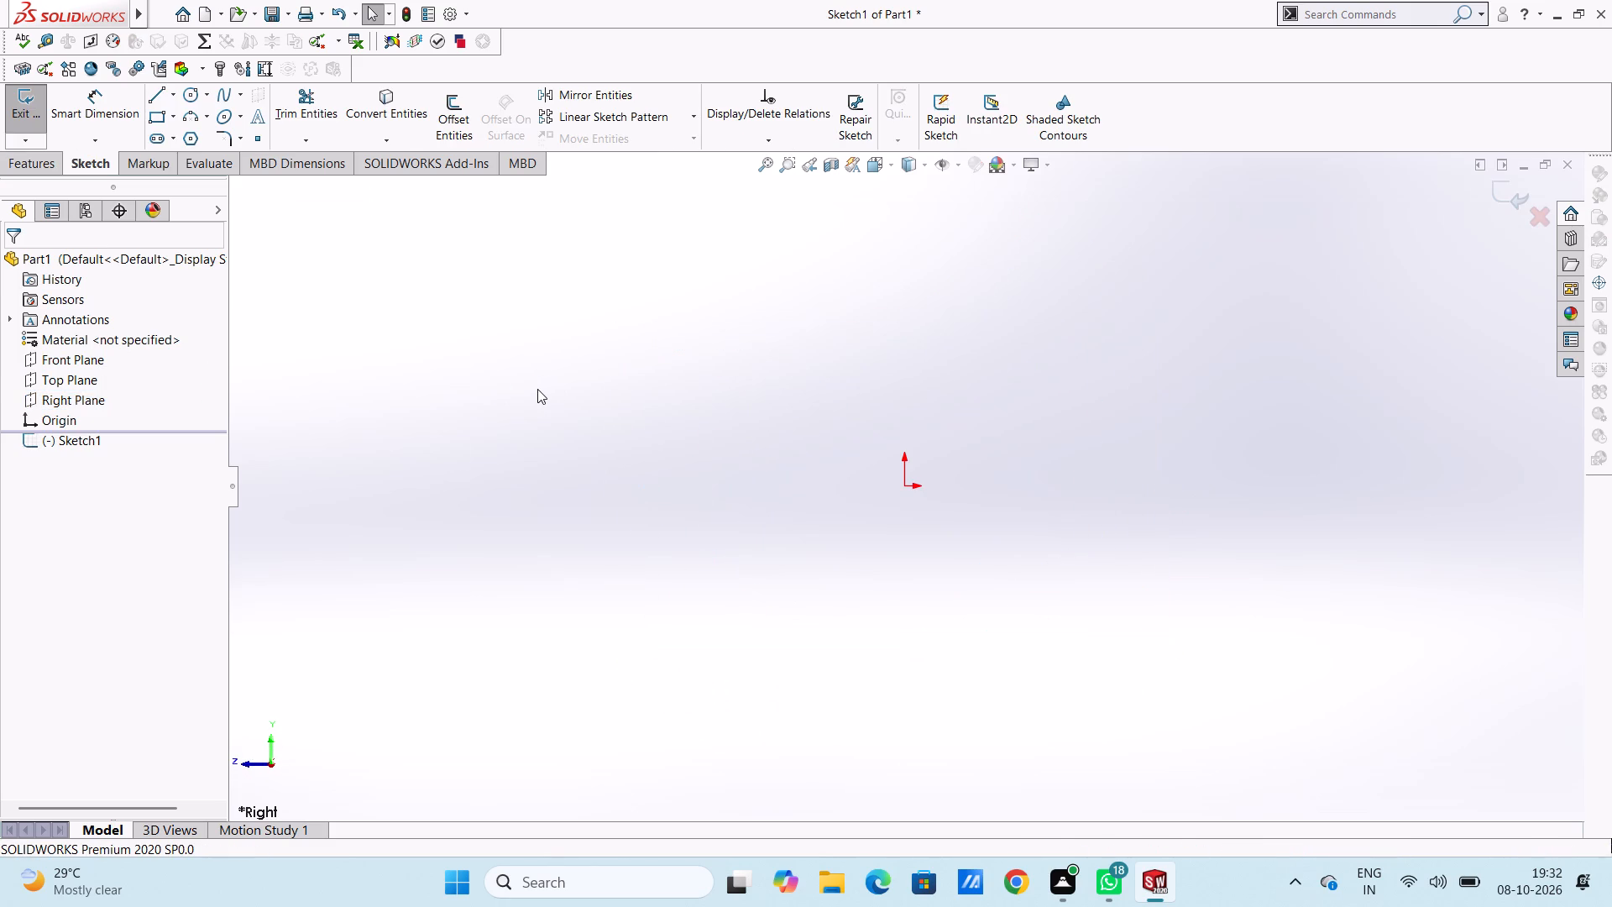
# Sketch two concentric circles centred on the origin, with radii of about 19.4 mm and about 8.3 mm.
pyautogui.click(195, 91)
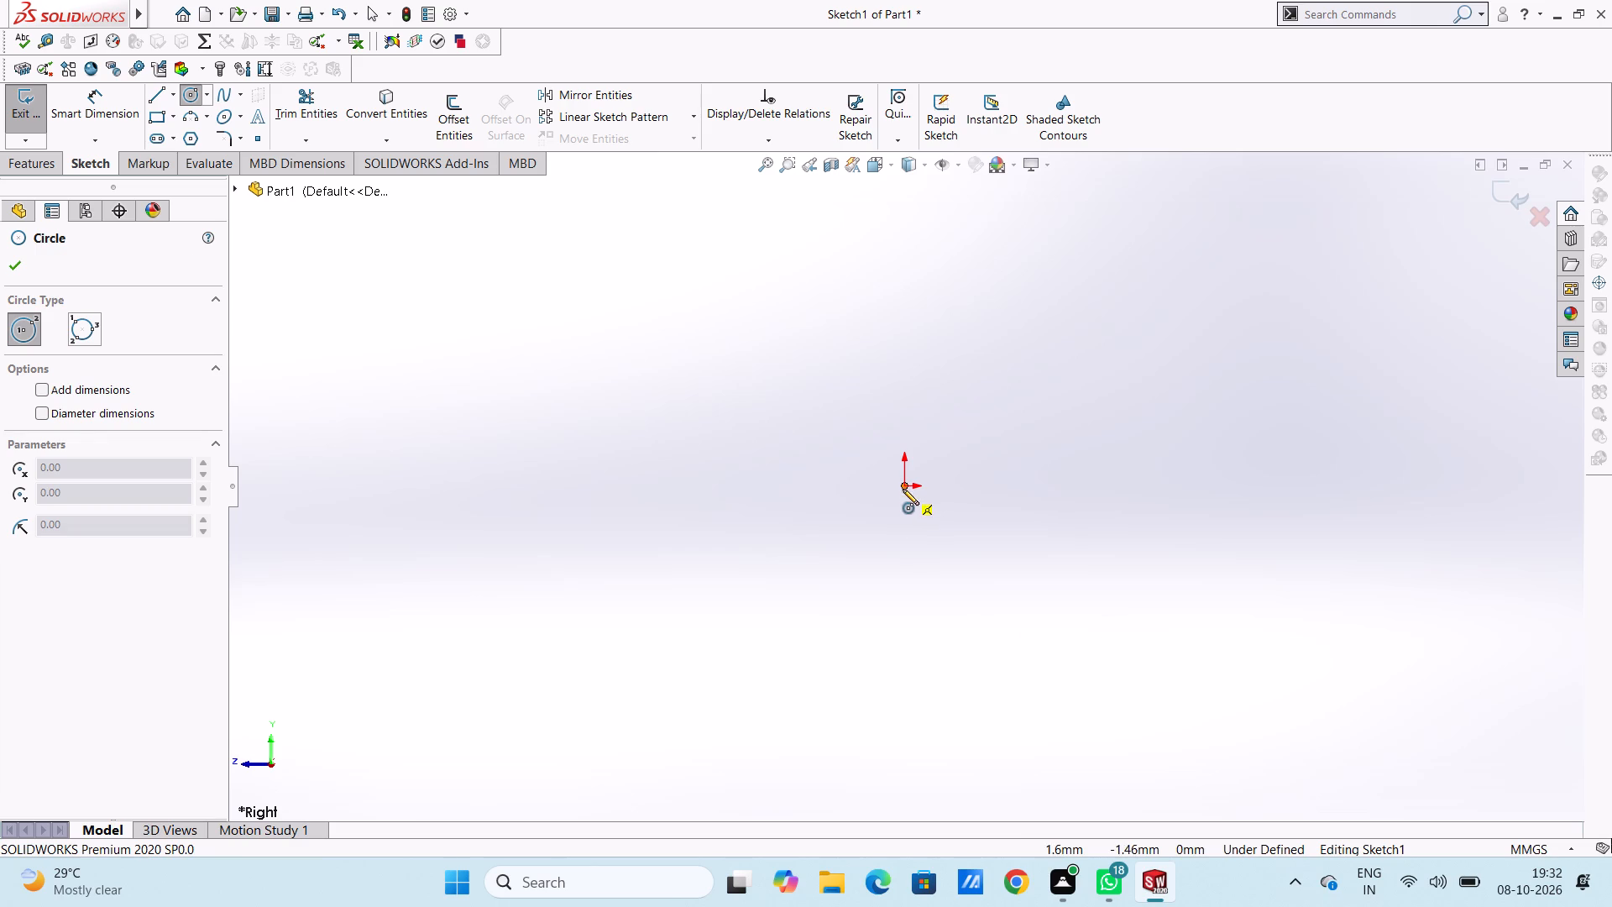
pyautogui.click(903, 489)
pyautogui.click(934, 534)
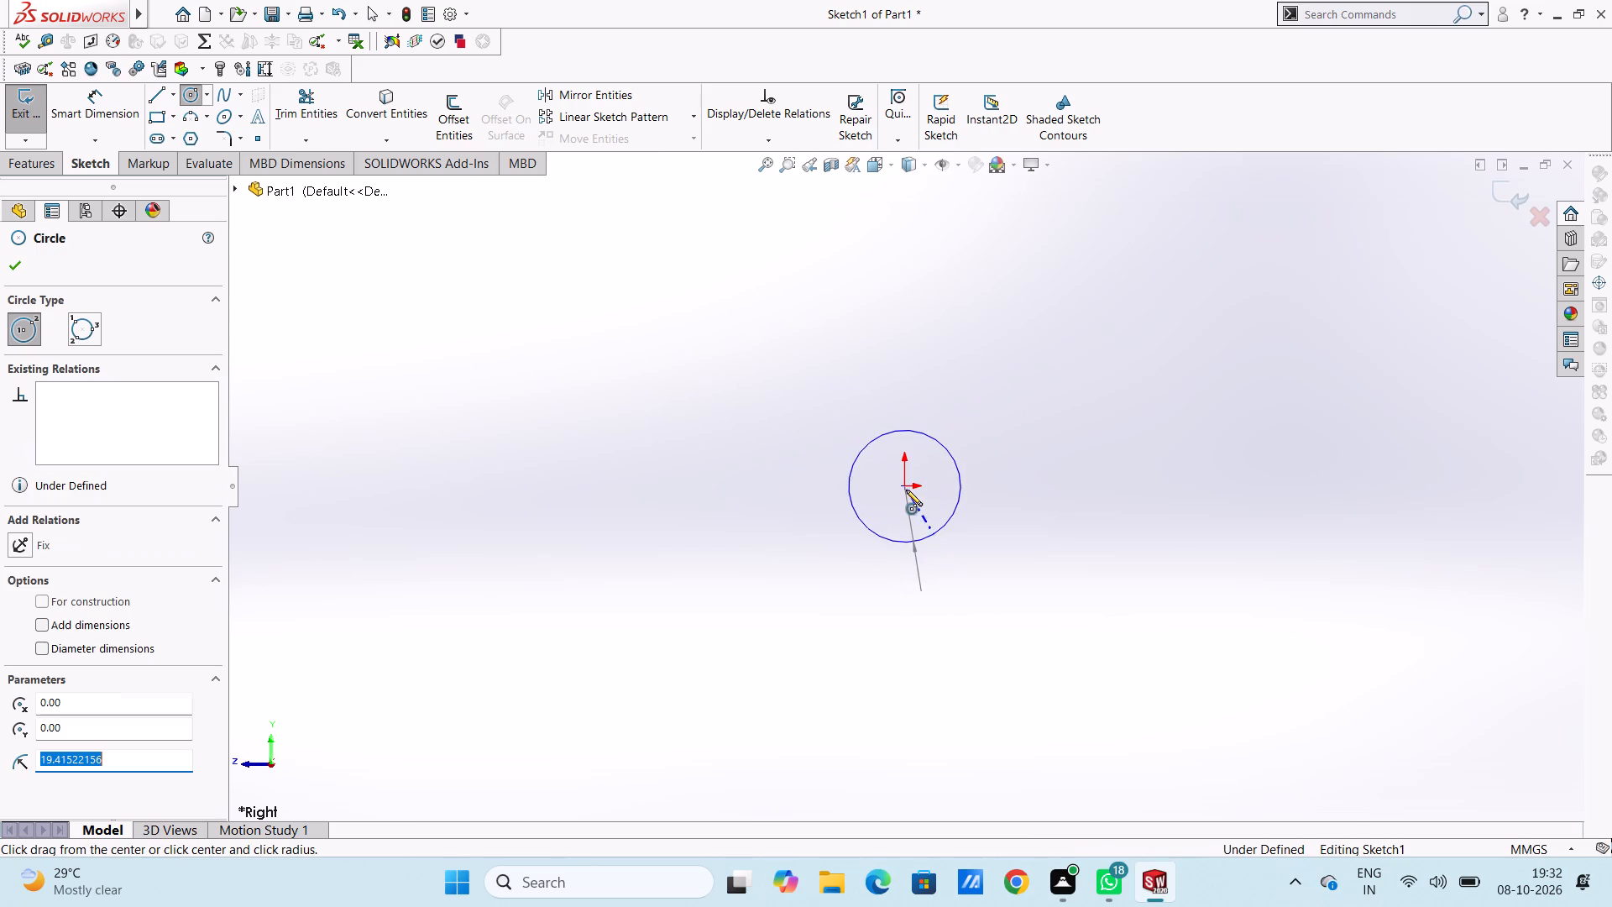
pyautogui.click(902, 484)
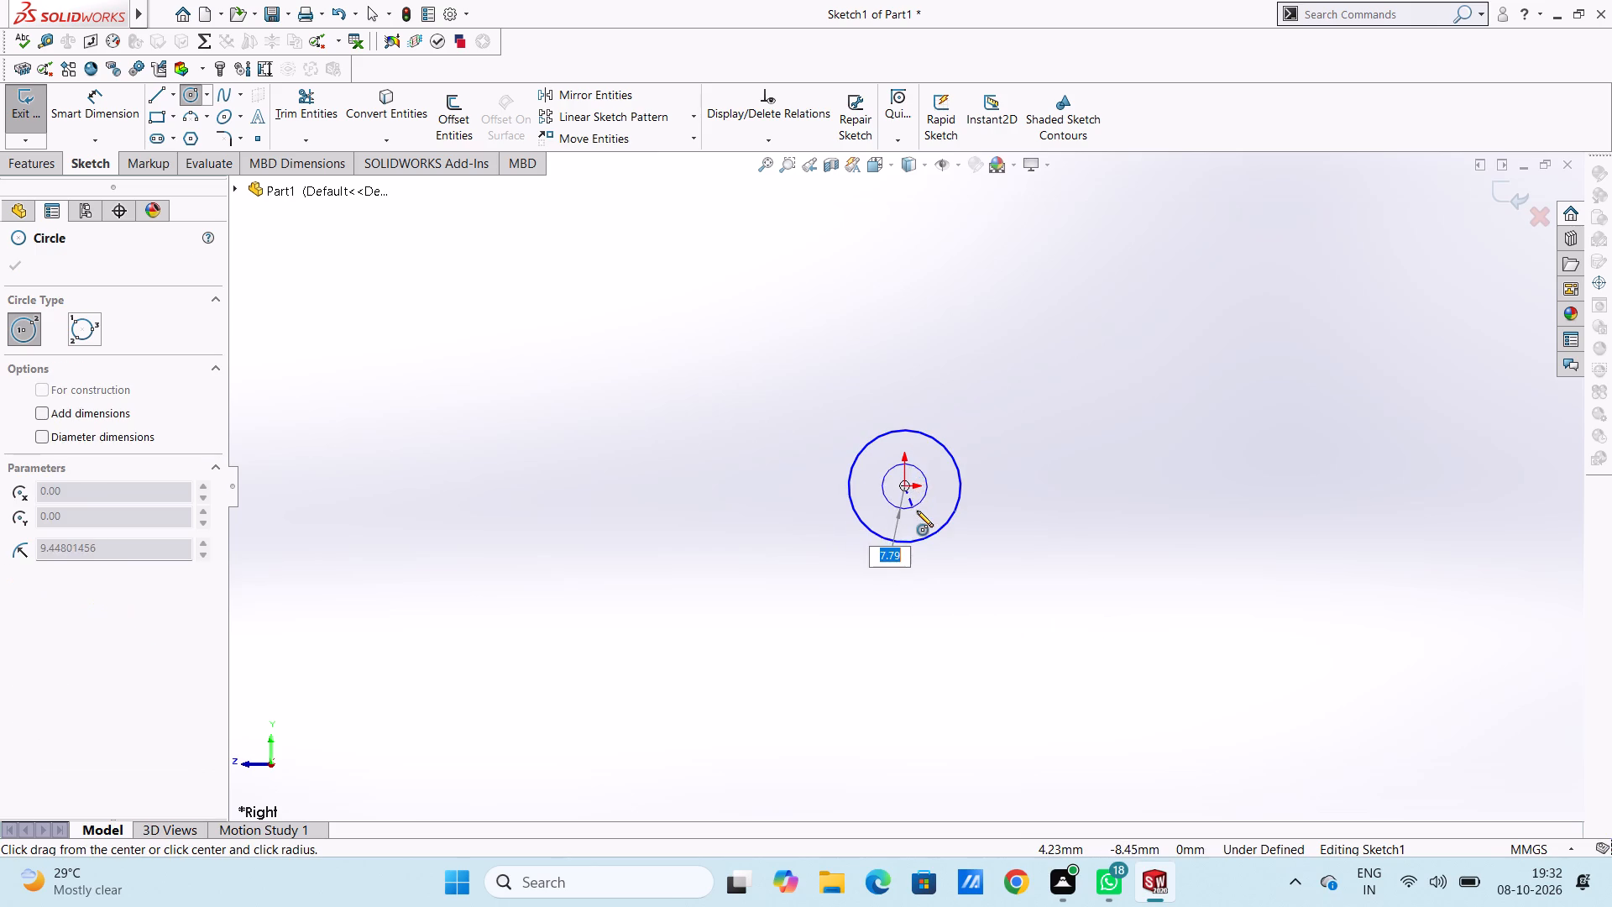
pyautogui.click(917, 511)
pyautogui.click(18, 262)
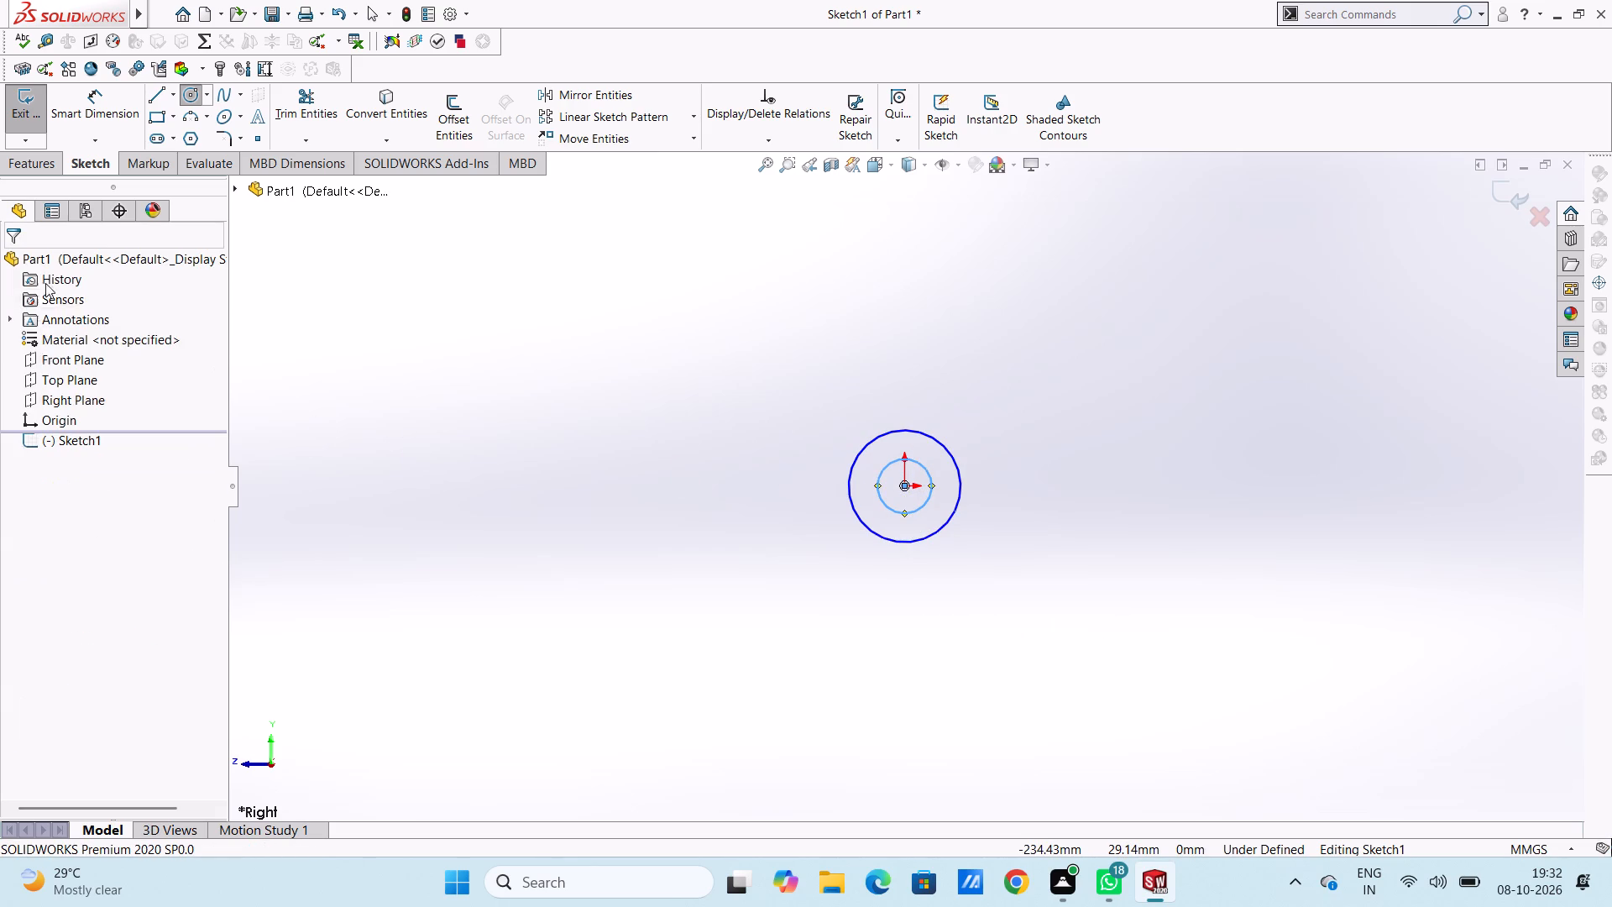
pyautogui.click(763, 382)
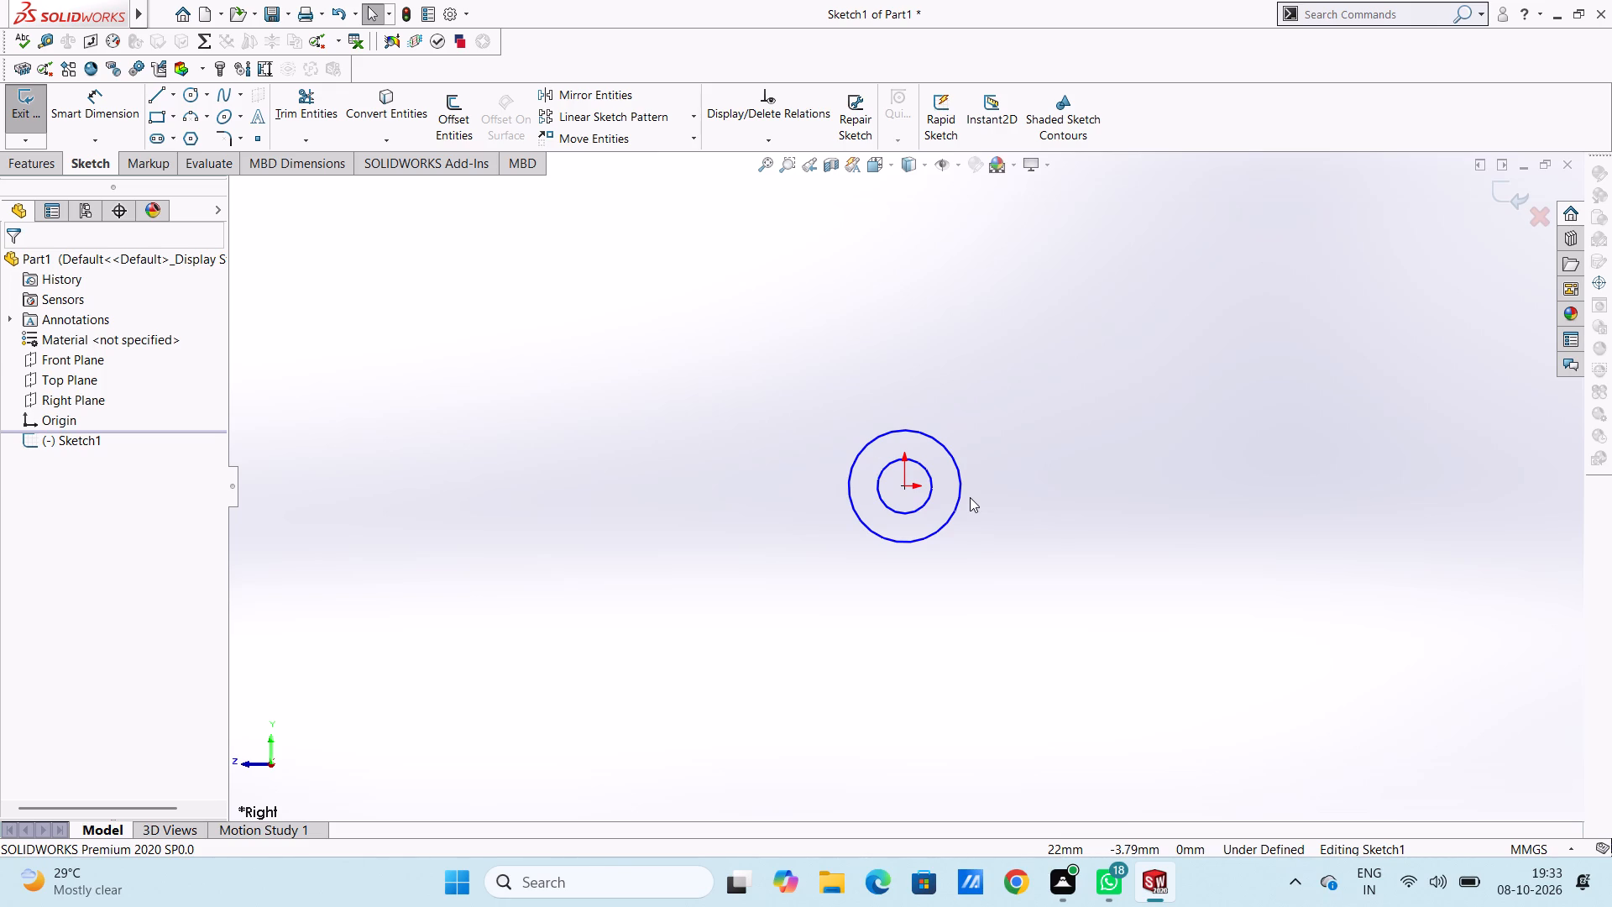
# Dimension the larger circle's diameter and set it to 34 mm.
pyautogui.click(104, 118)
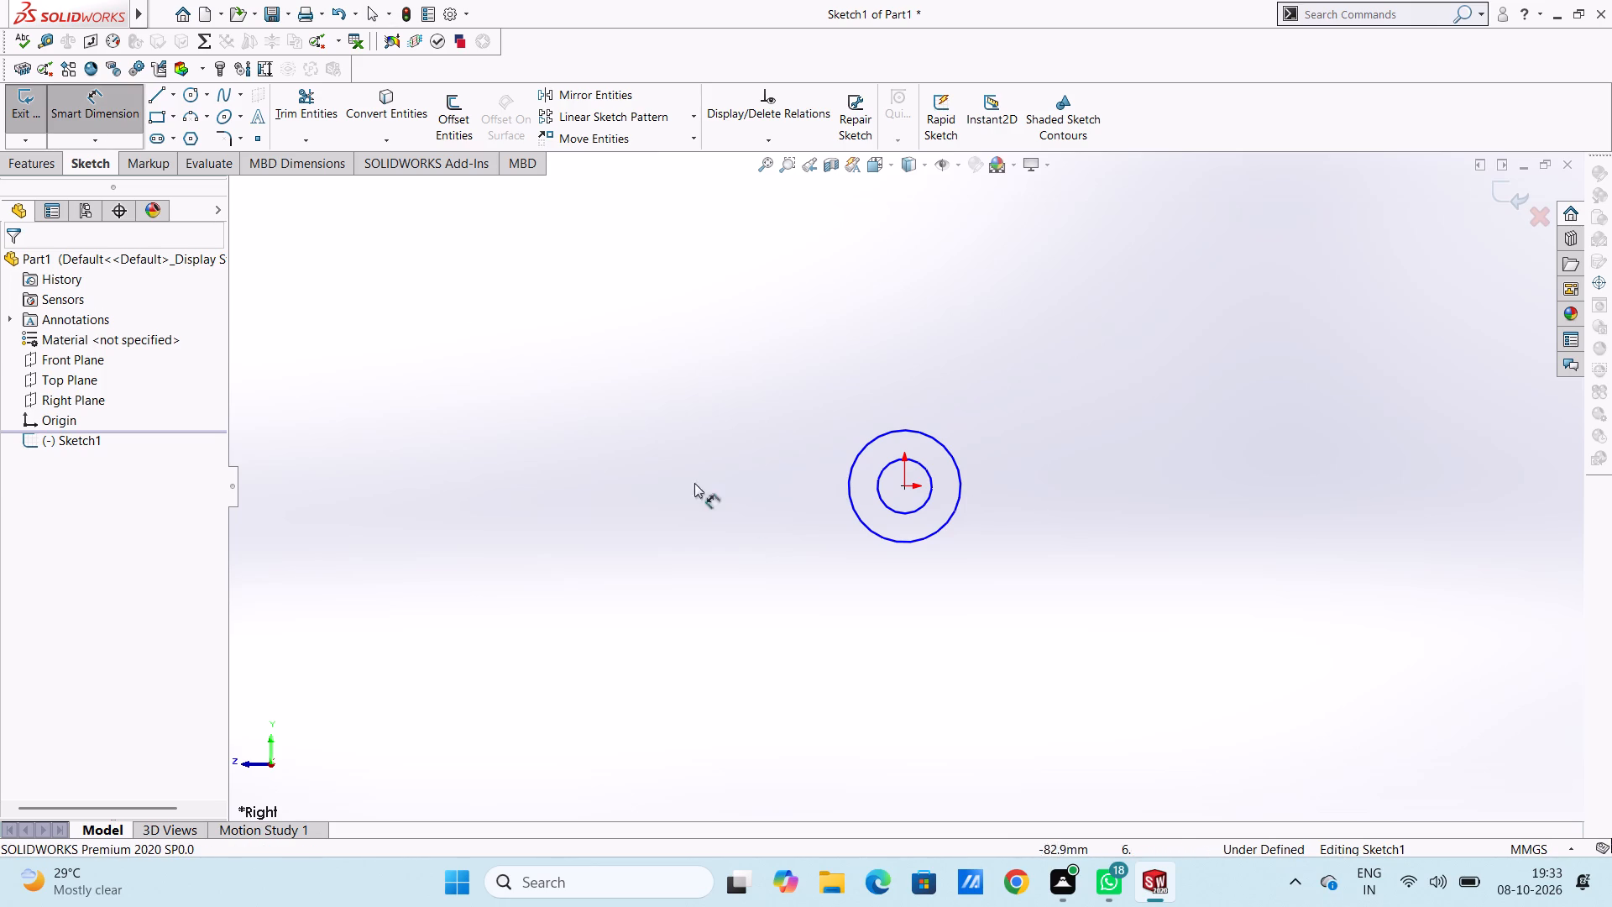
pyautogui.click(870, 523)
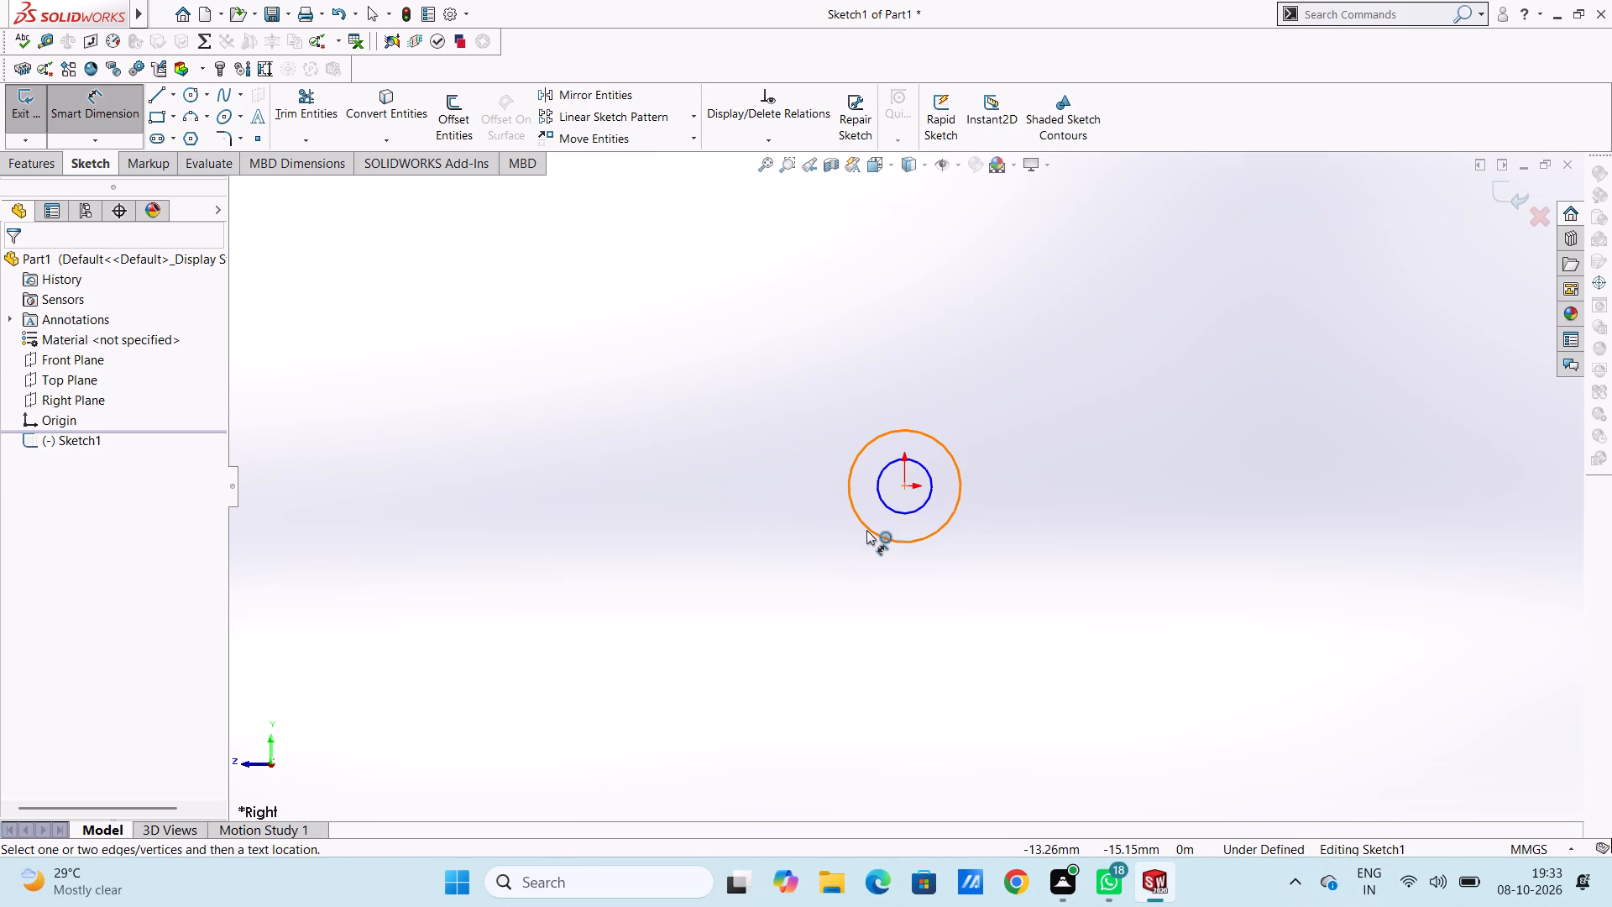
pyautogui.click(866, 530)
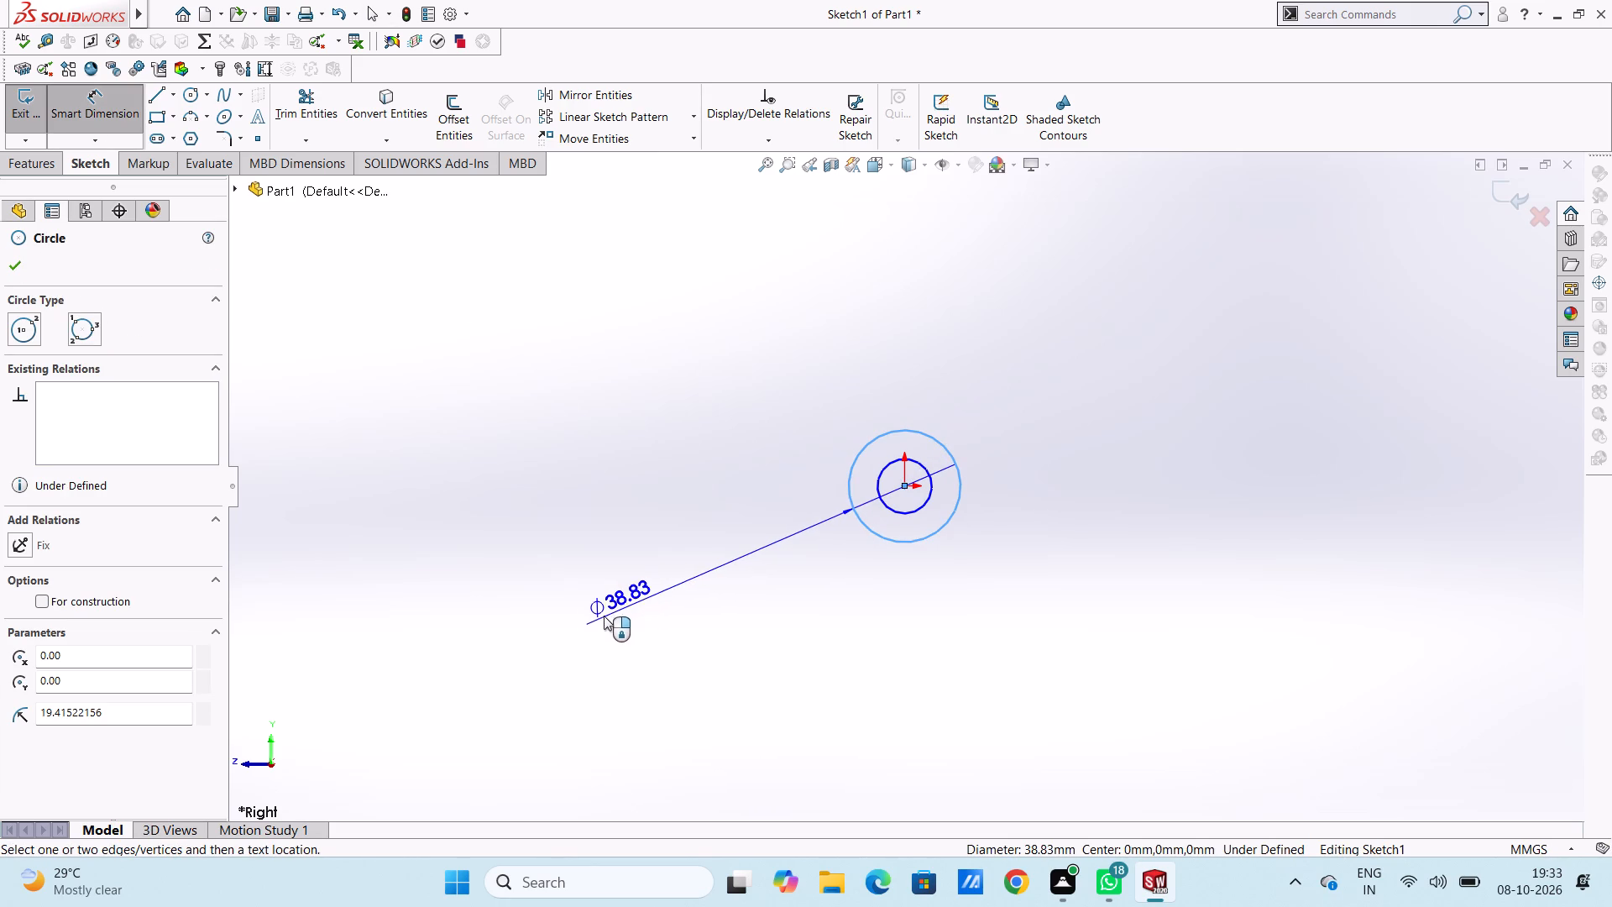
pyautogui.click(573, 619)
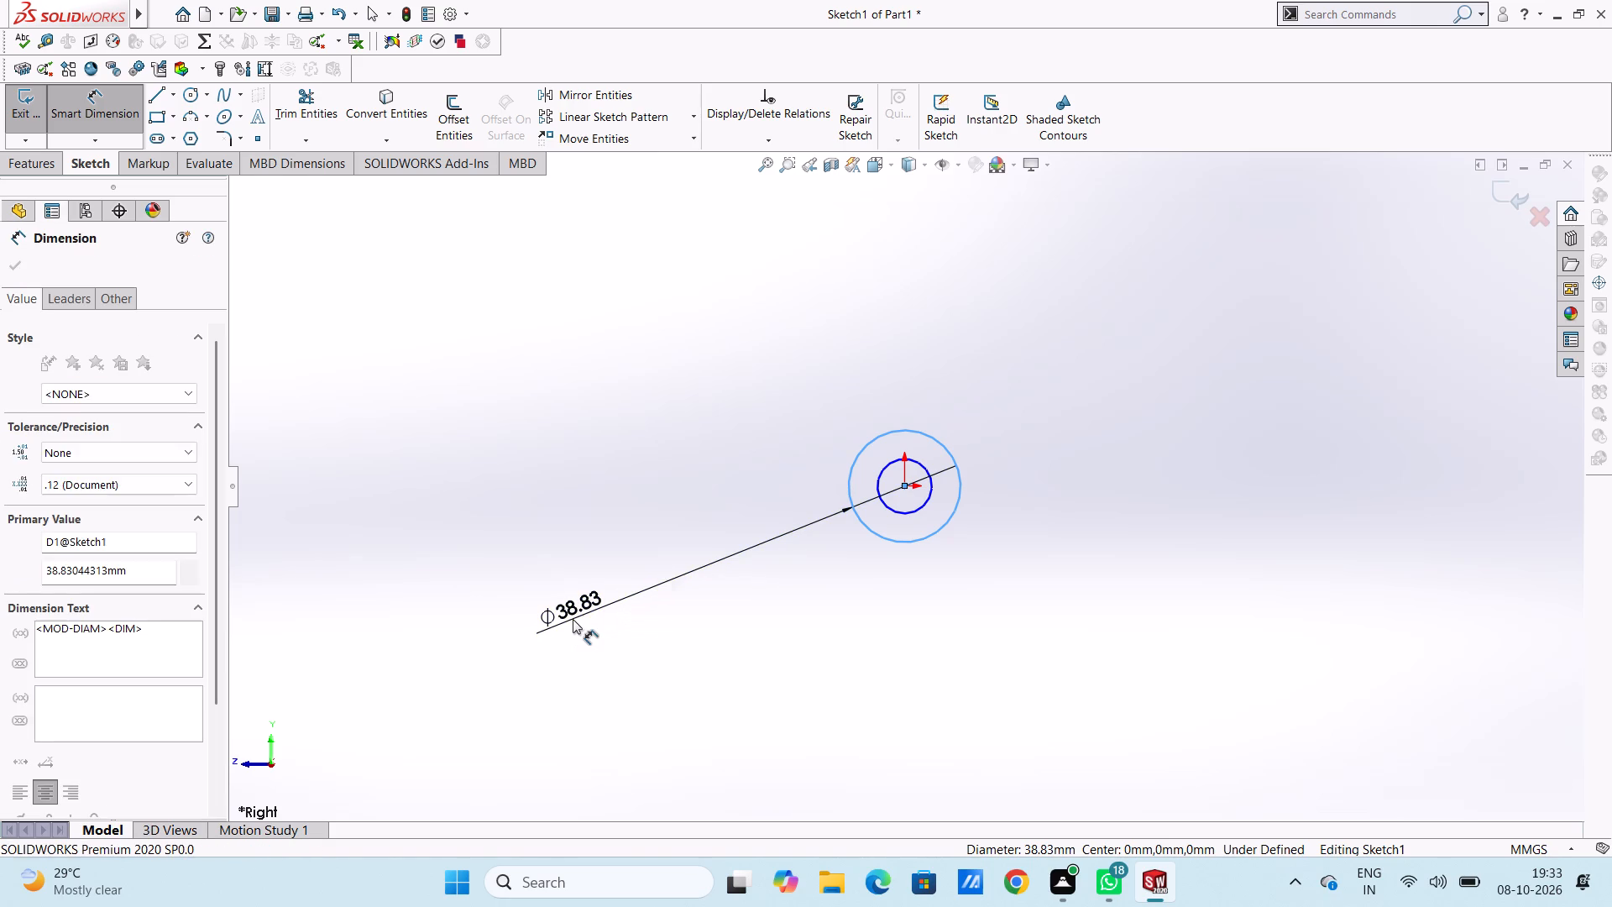
pyautogui.write('34')
pyautogui.press('Return')
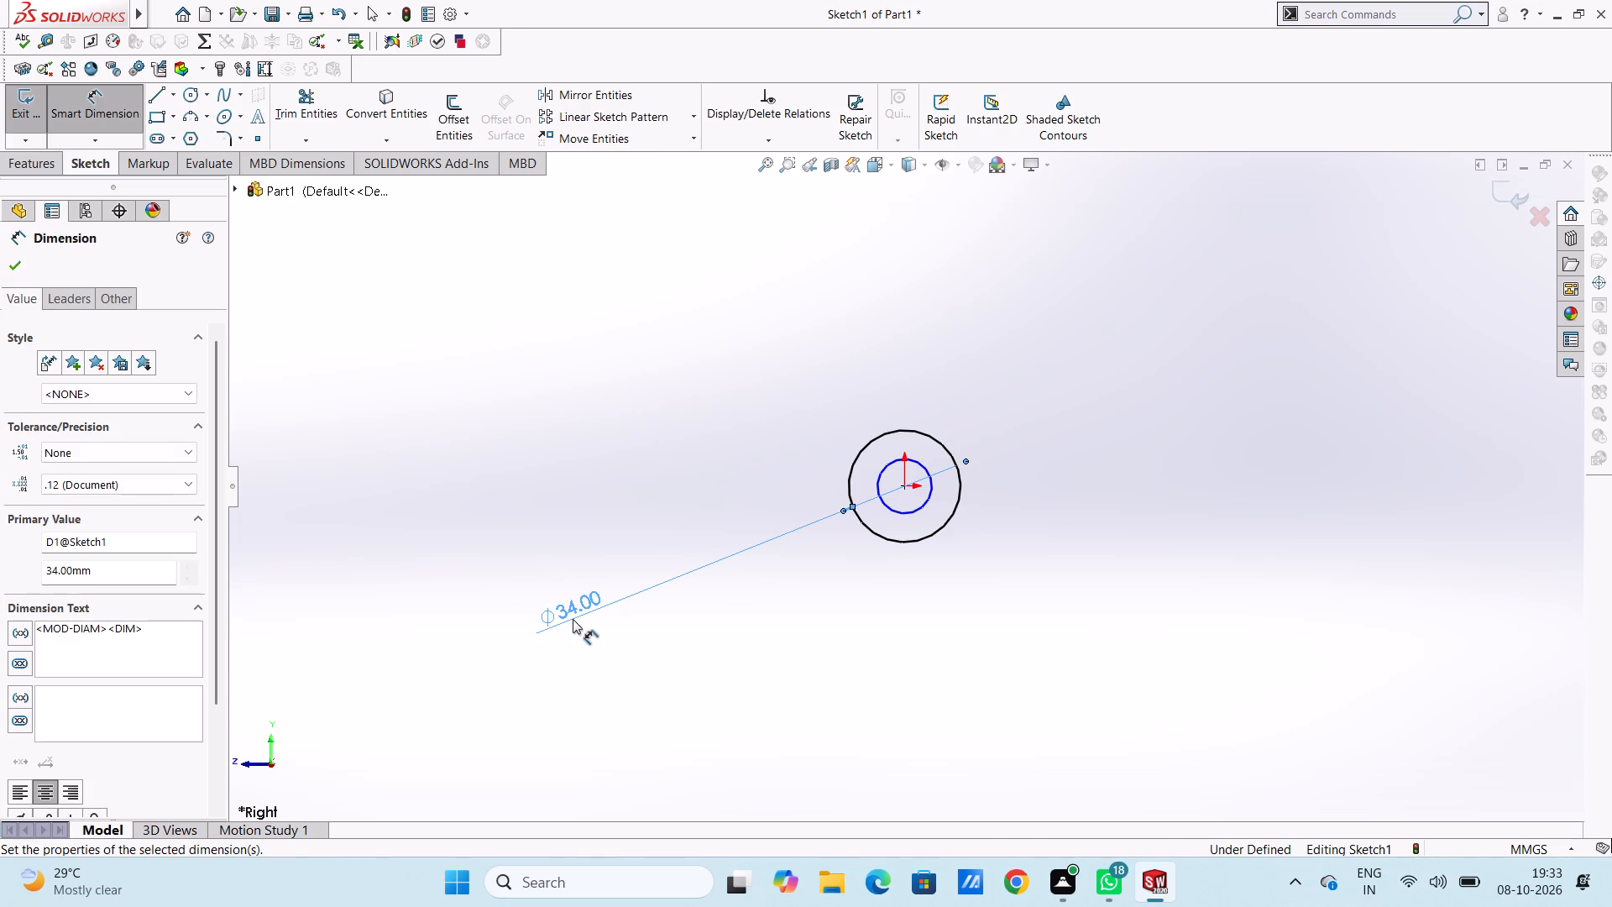
pyautogui.click(545, 490)
# Dimension the other, smaller circle's diameter and set it to 50 mm.
pyautogui.click(906, 510)
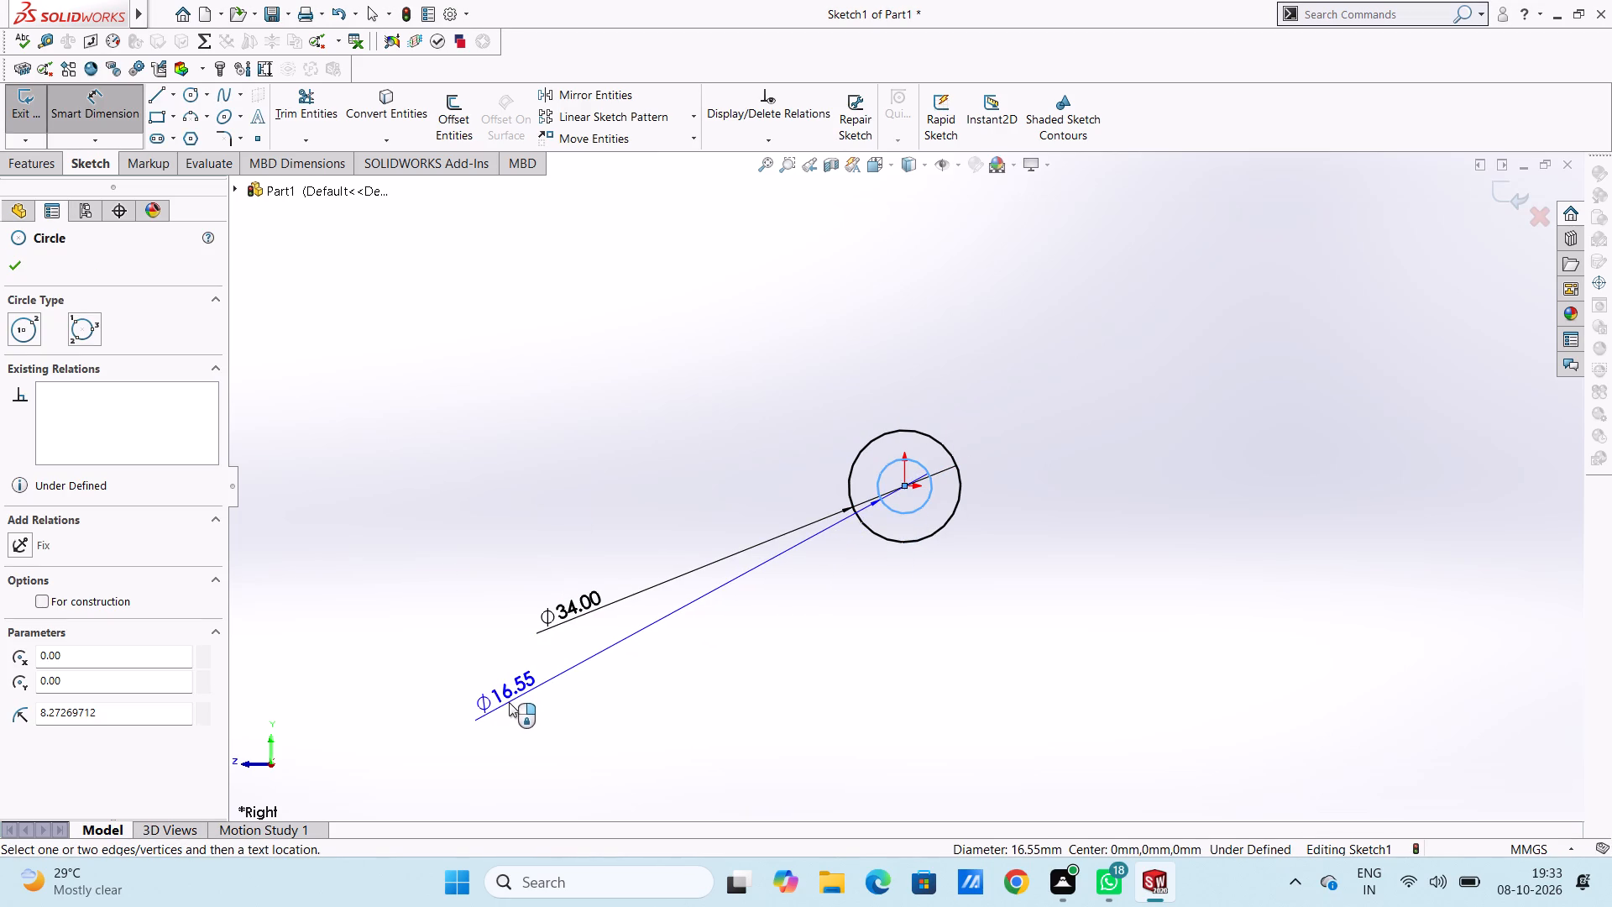
pyautogui.click(506, 700)
pyautogui.write('50')
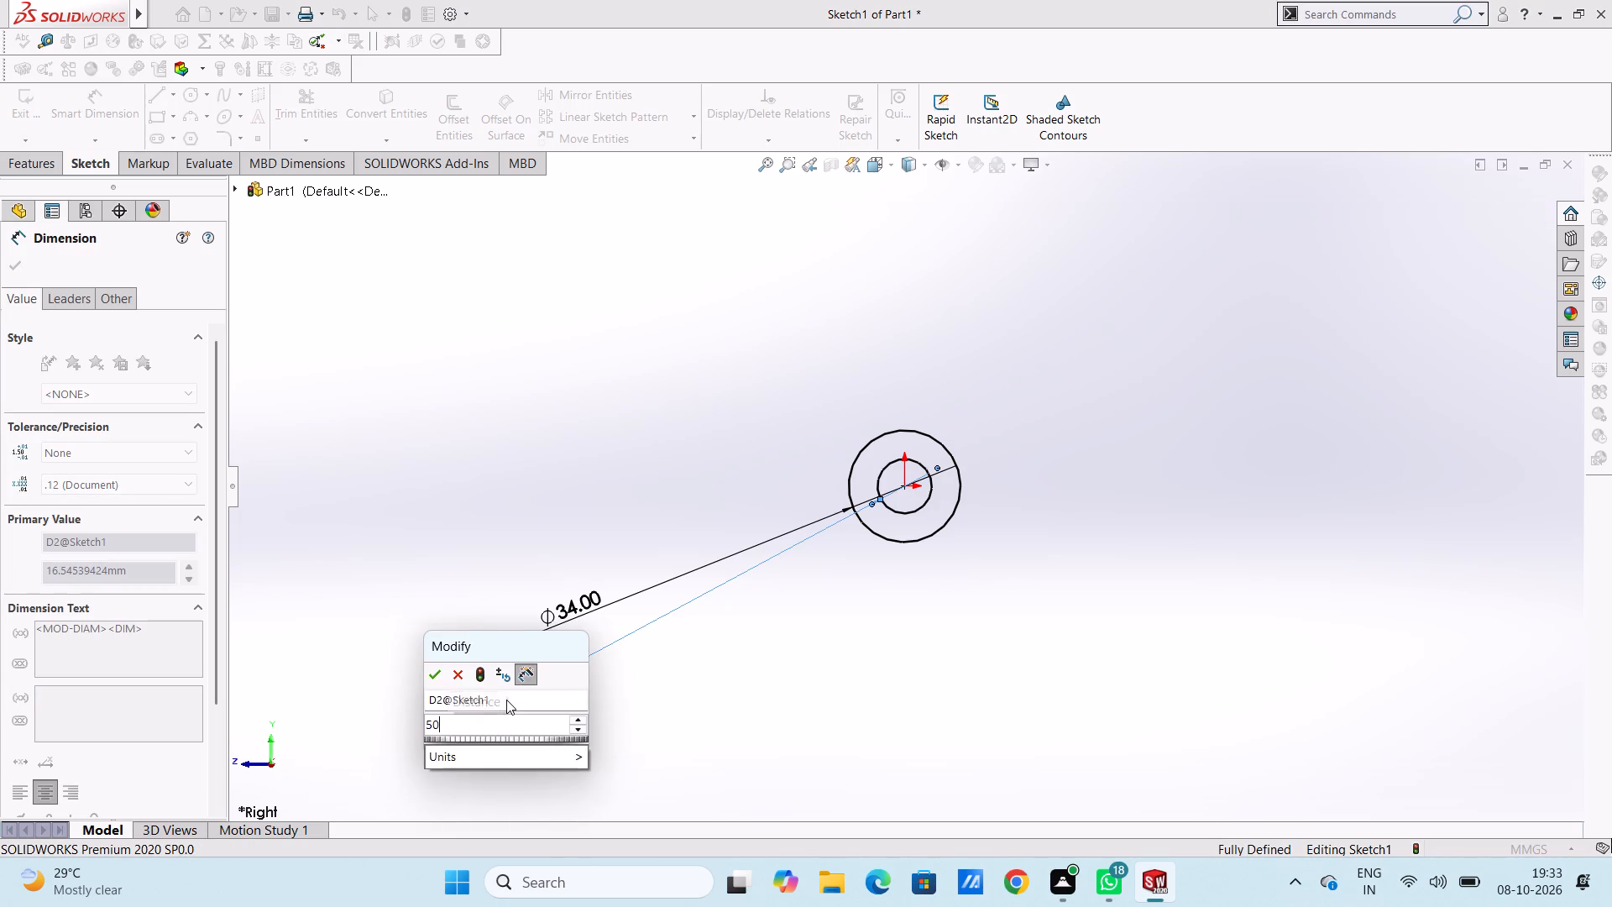
pyautogui.press('Return')
pyautogui.click(573, 431)
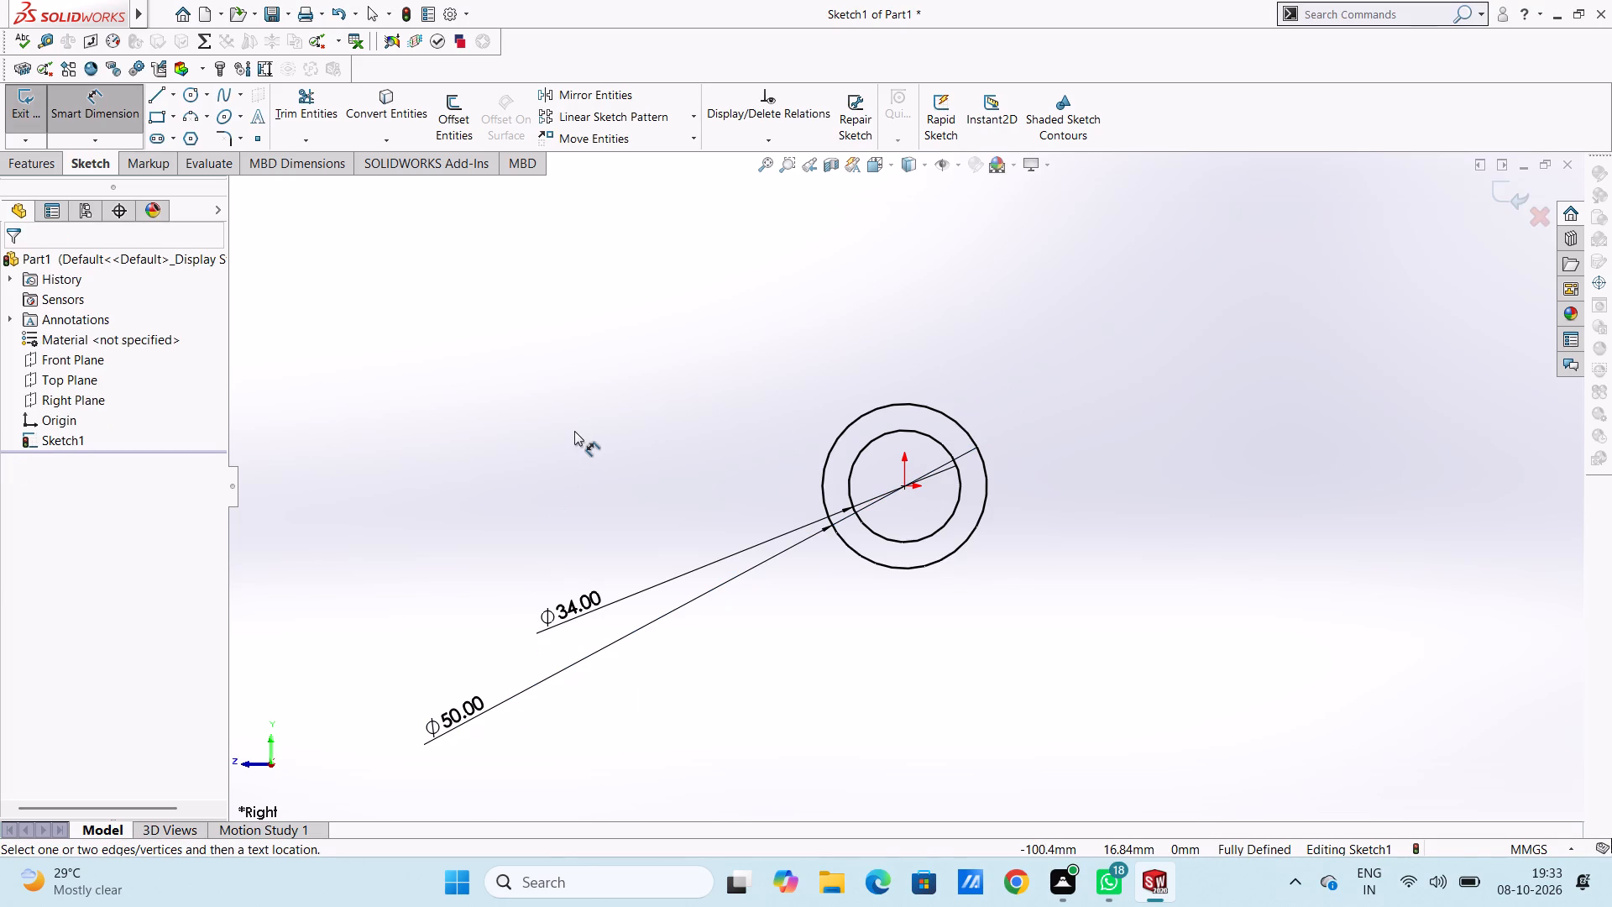
# Draw a vertical line from the origin up to the top of the 50 mm circle.
pyautogui.click(160, 99)
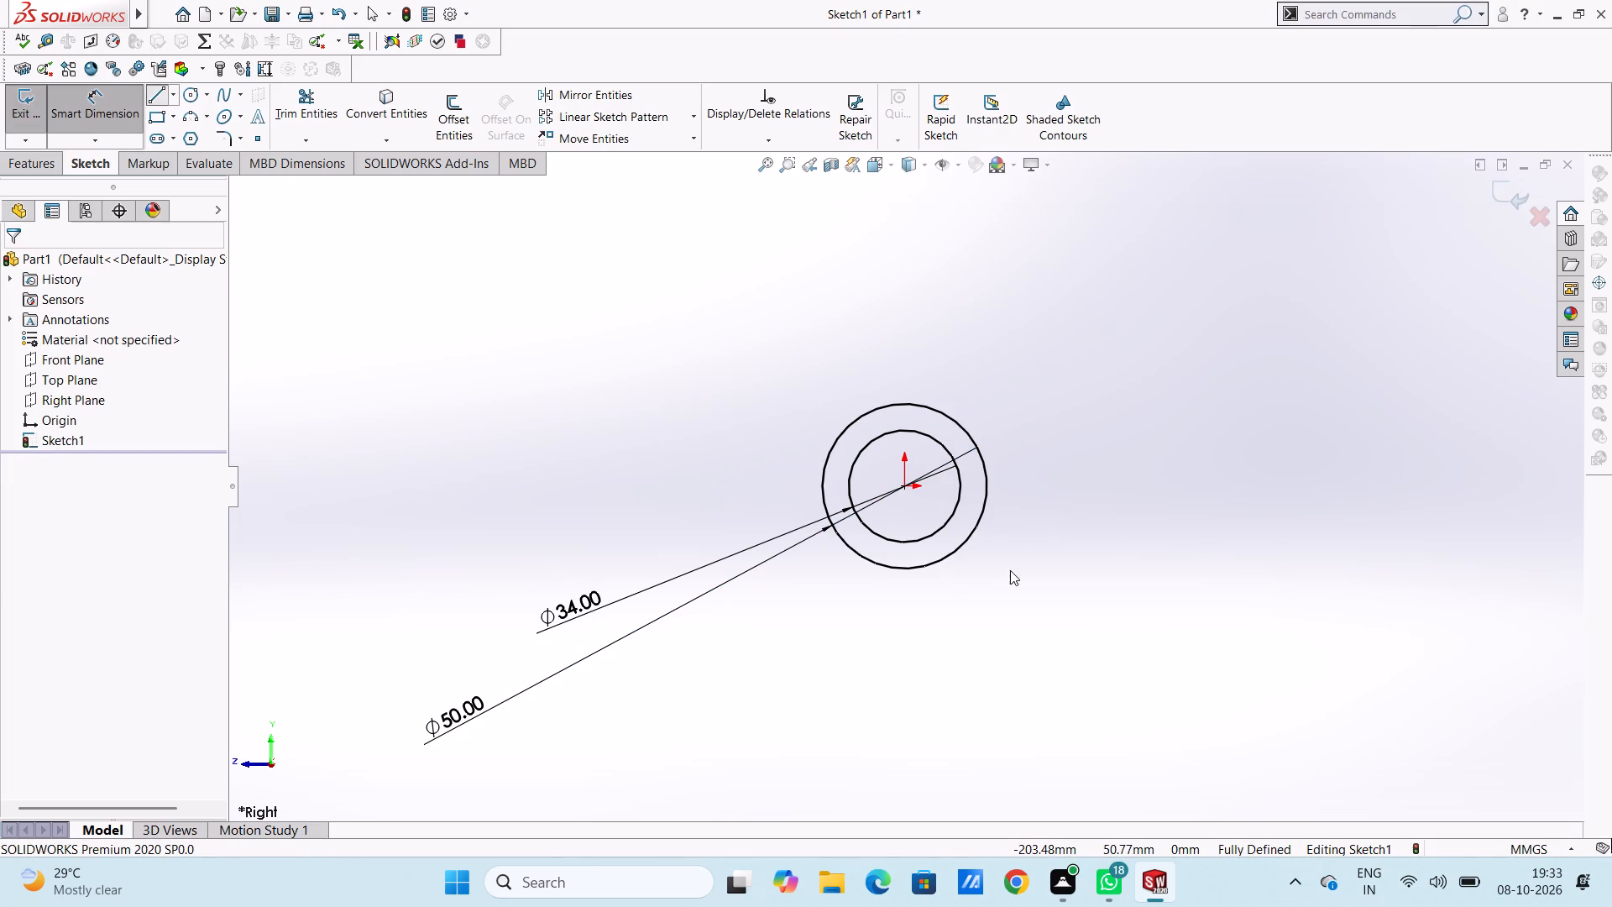
pyautogui.click(904, 488)
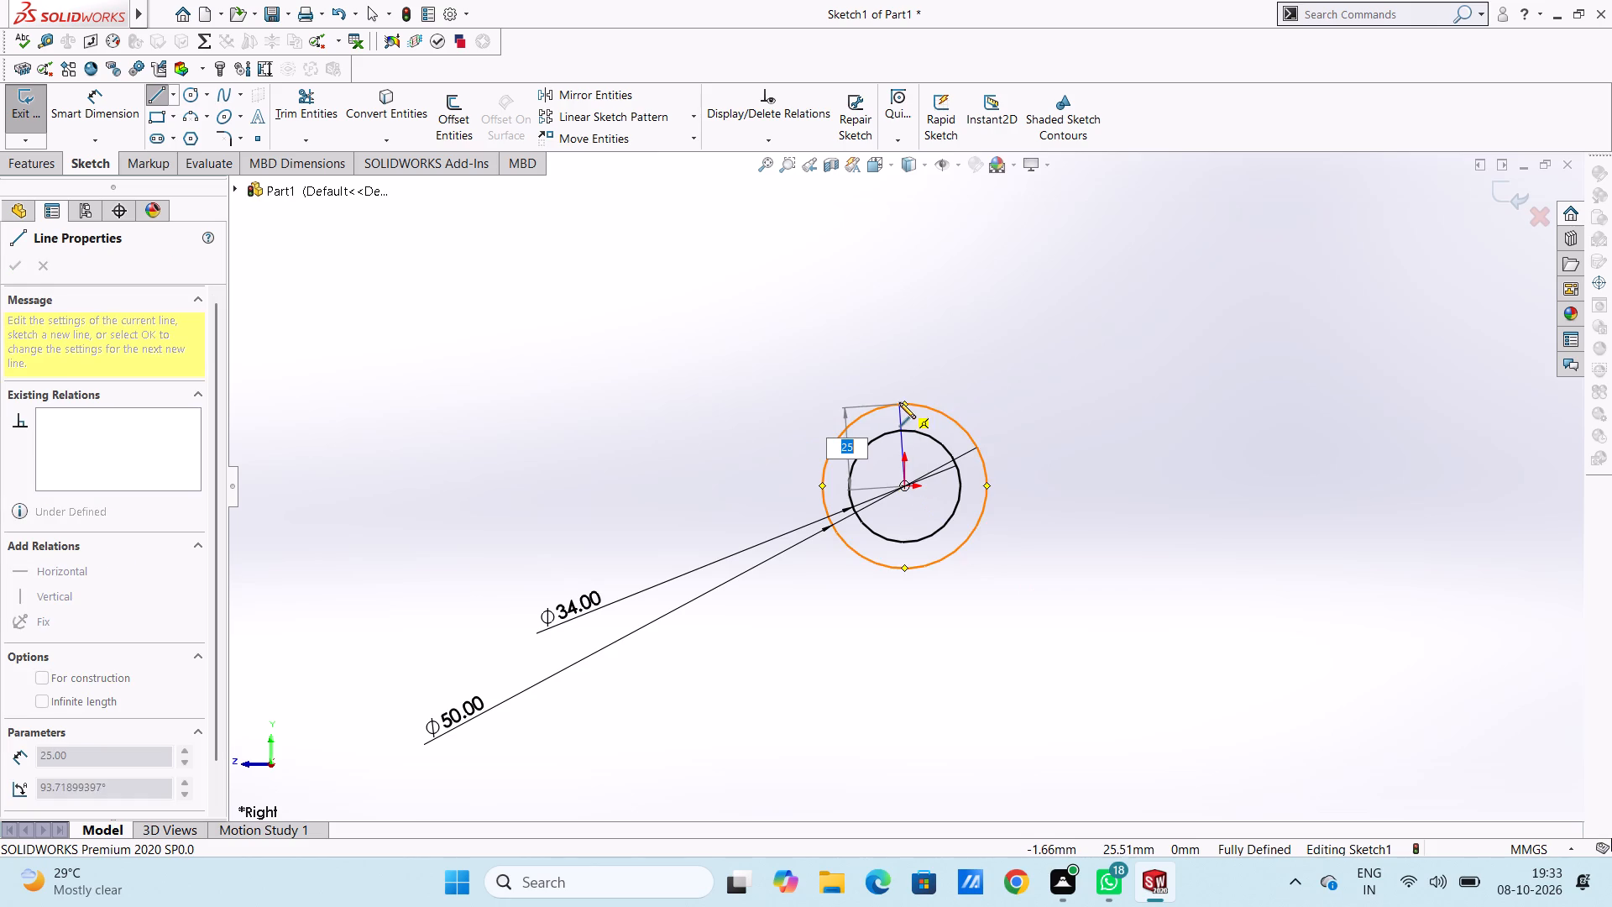
pyautogui.click(905, 406)
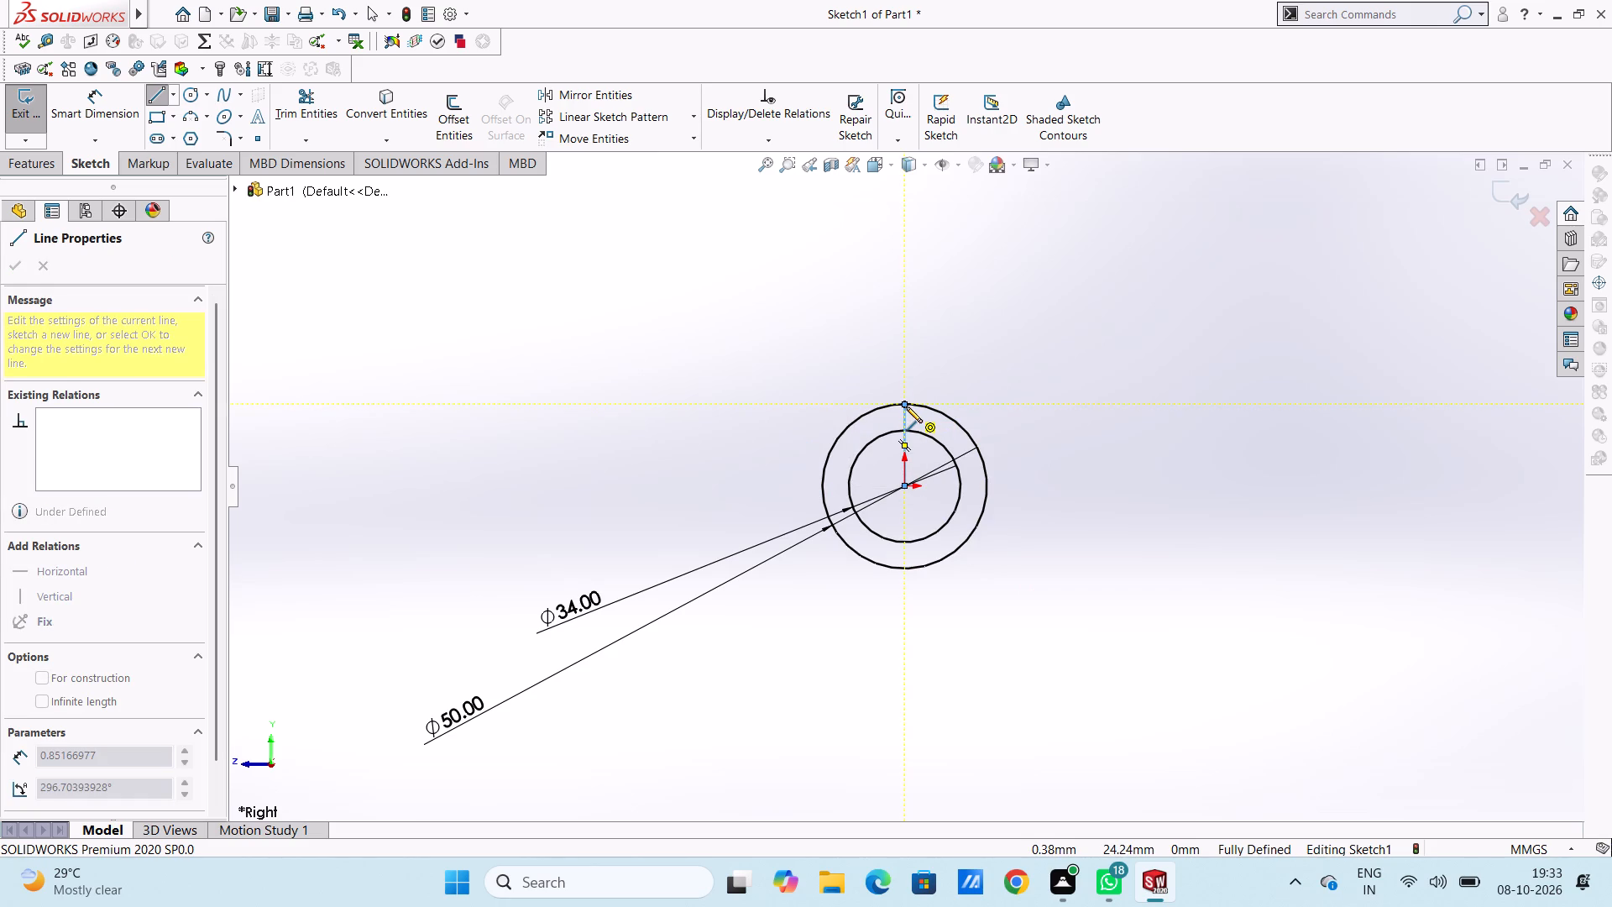
pyautogui.press('Escape')
pyautogui.press('Escape')
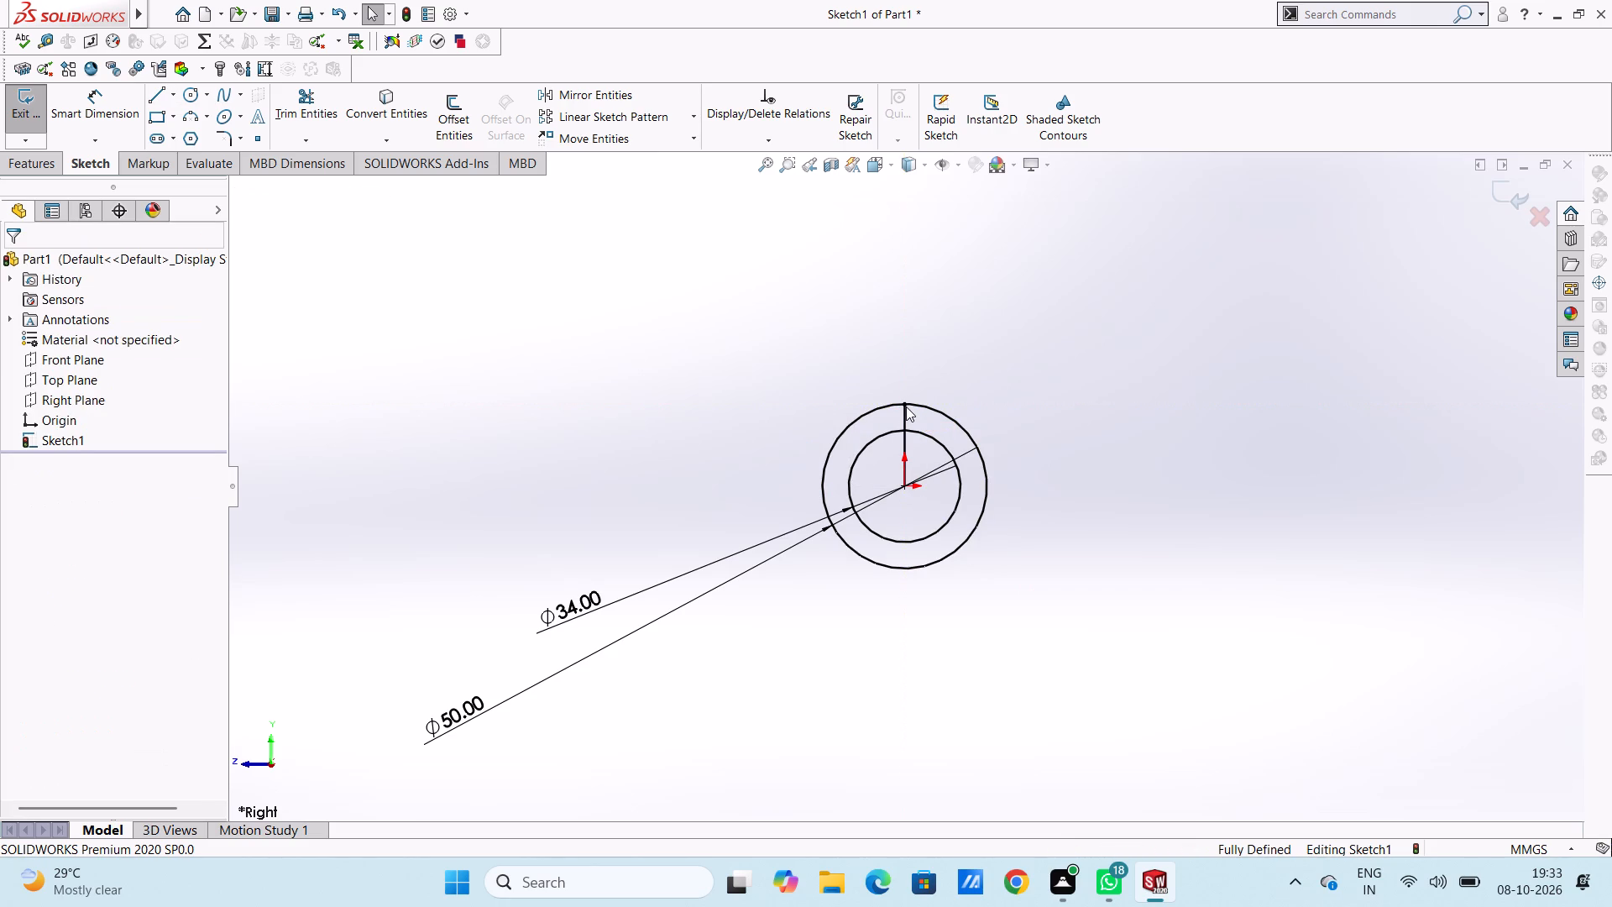
# Offset the vertical line bi-directionally by 1.5 mm, with dimensions added.
pyautogui.click(463, 107)
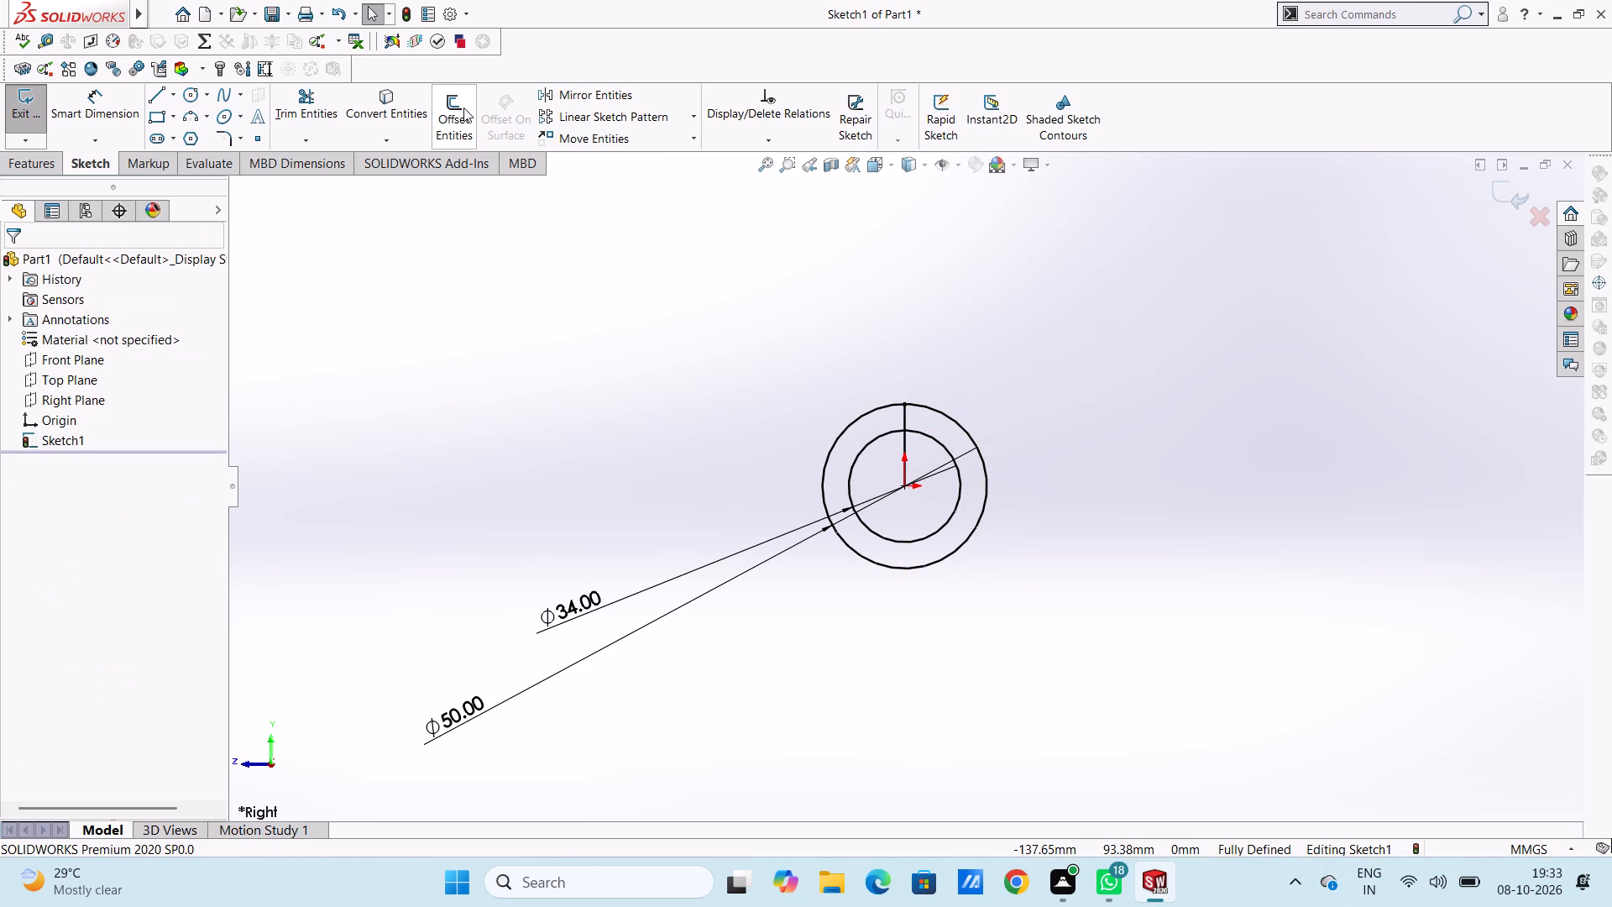
pyautogui.click(906, 415)
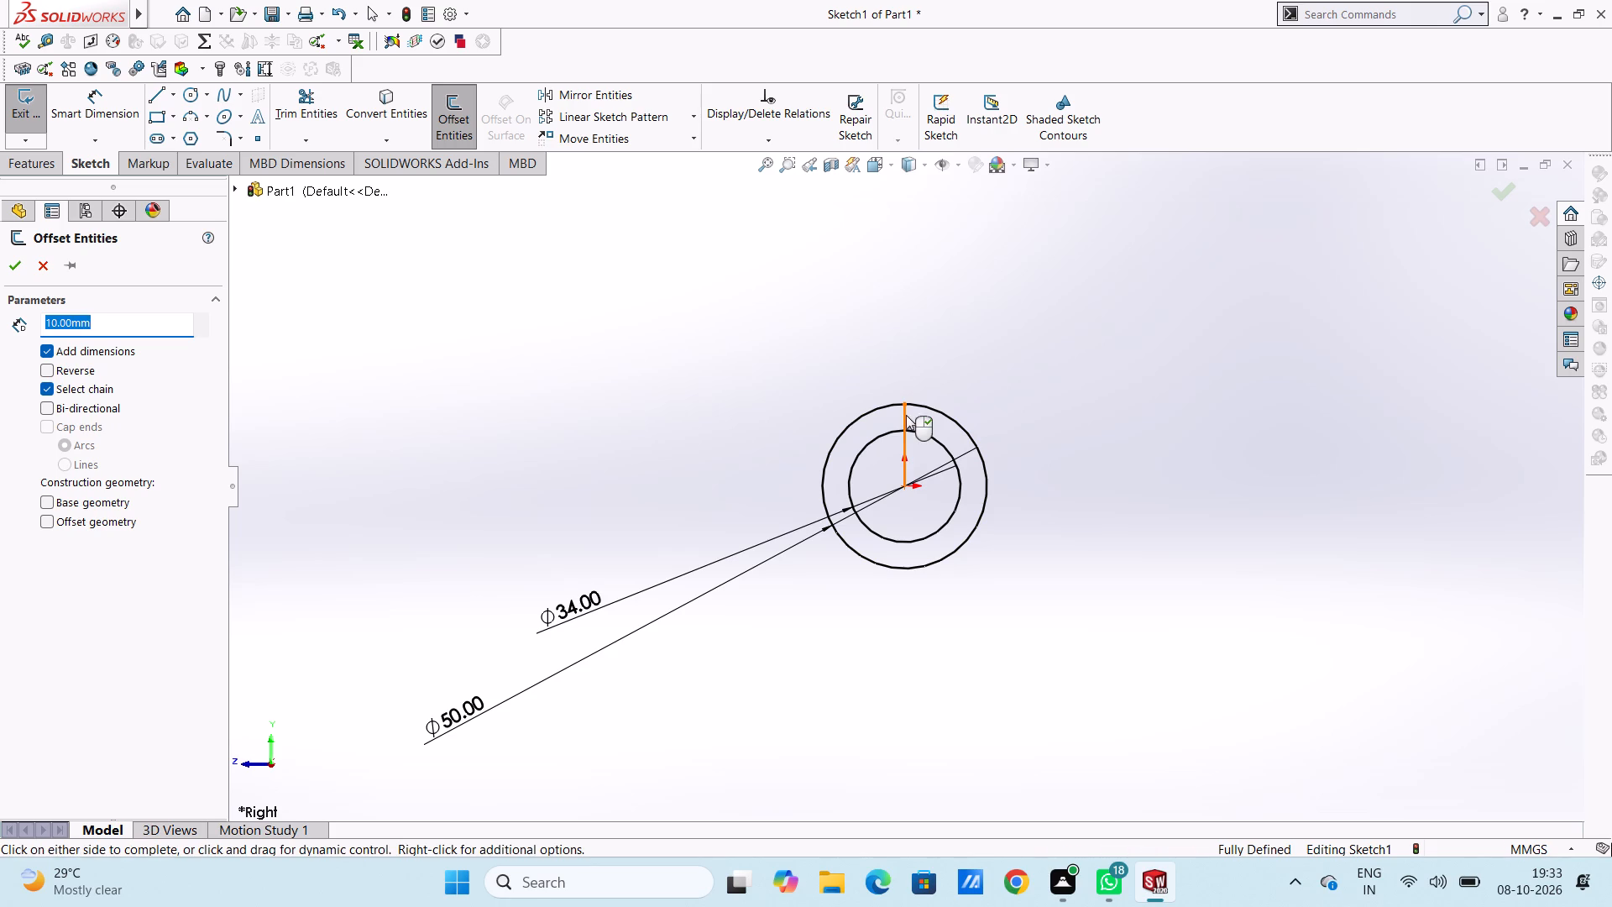
pyautogui.click(48, 402)
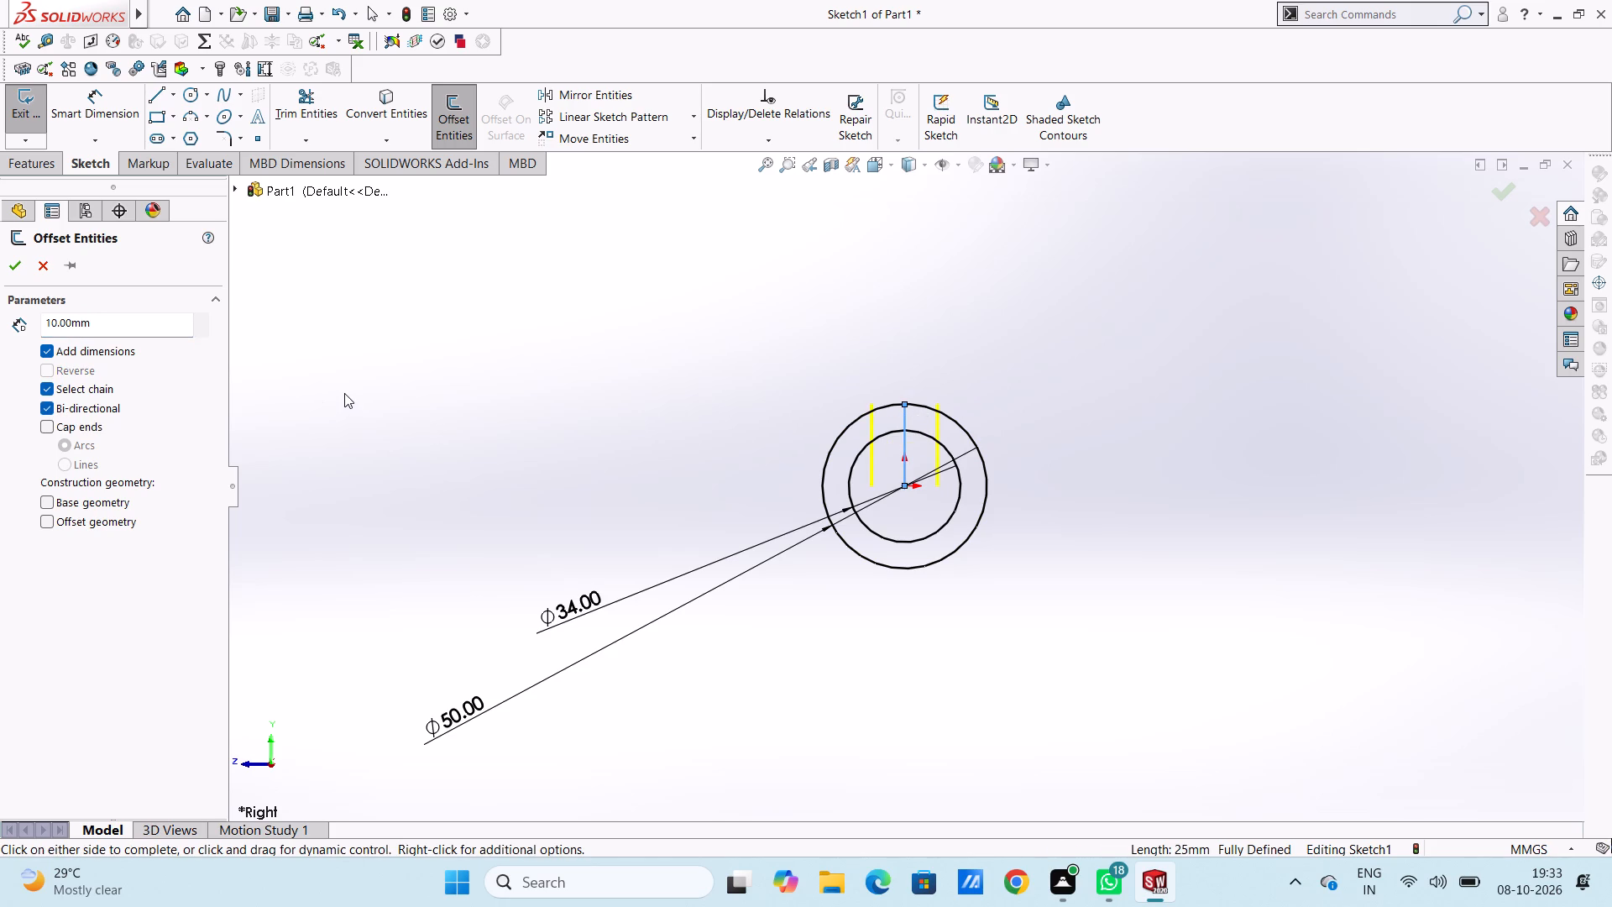
pyautogui.doubleClick(170, 328)
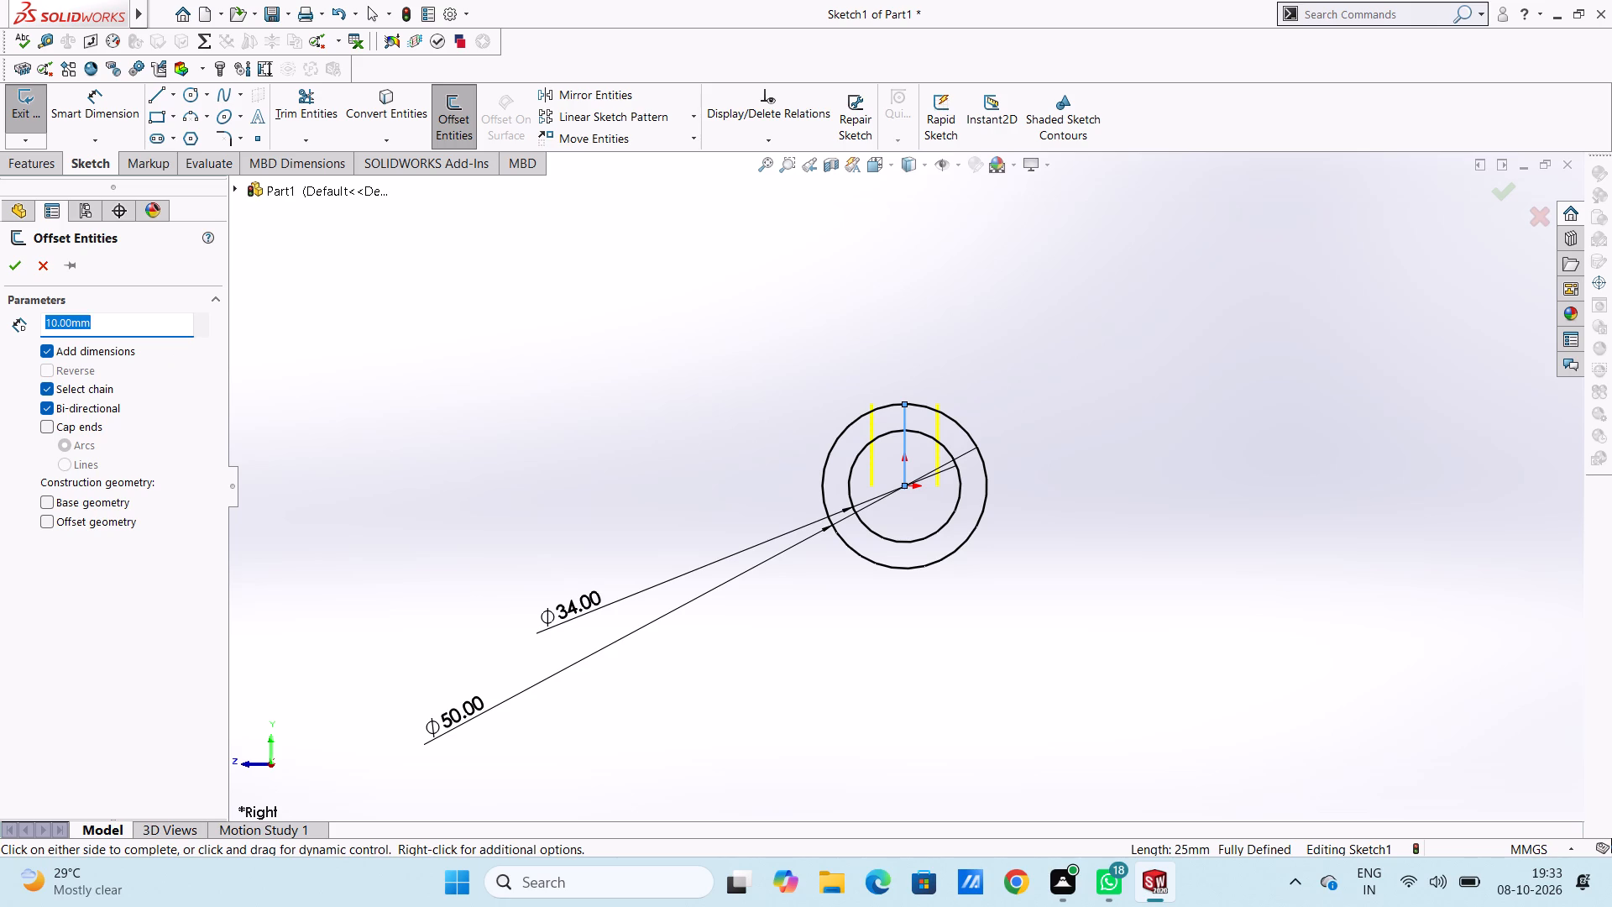
pyautogui.write('1.5')
pyautogui.press('Return')
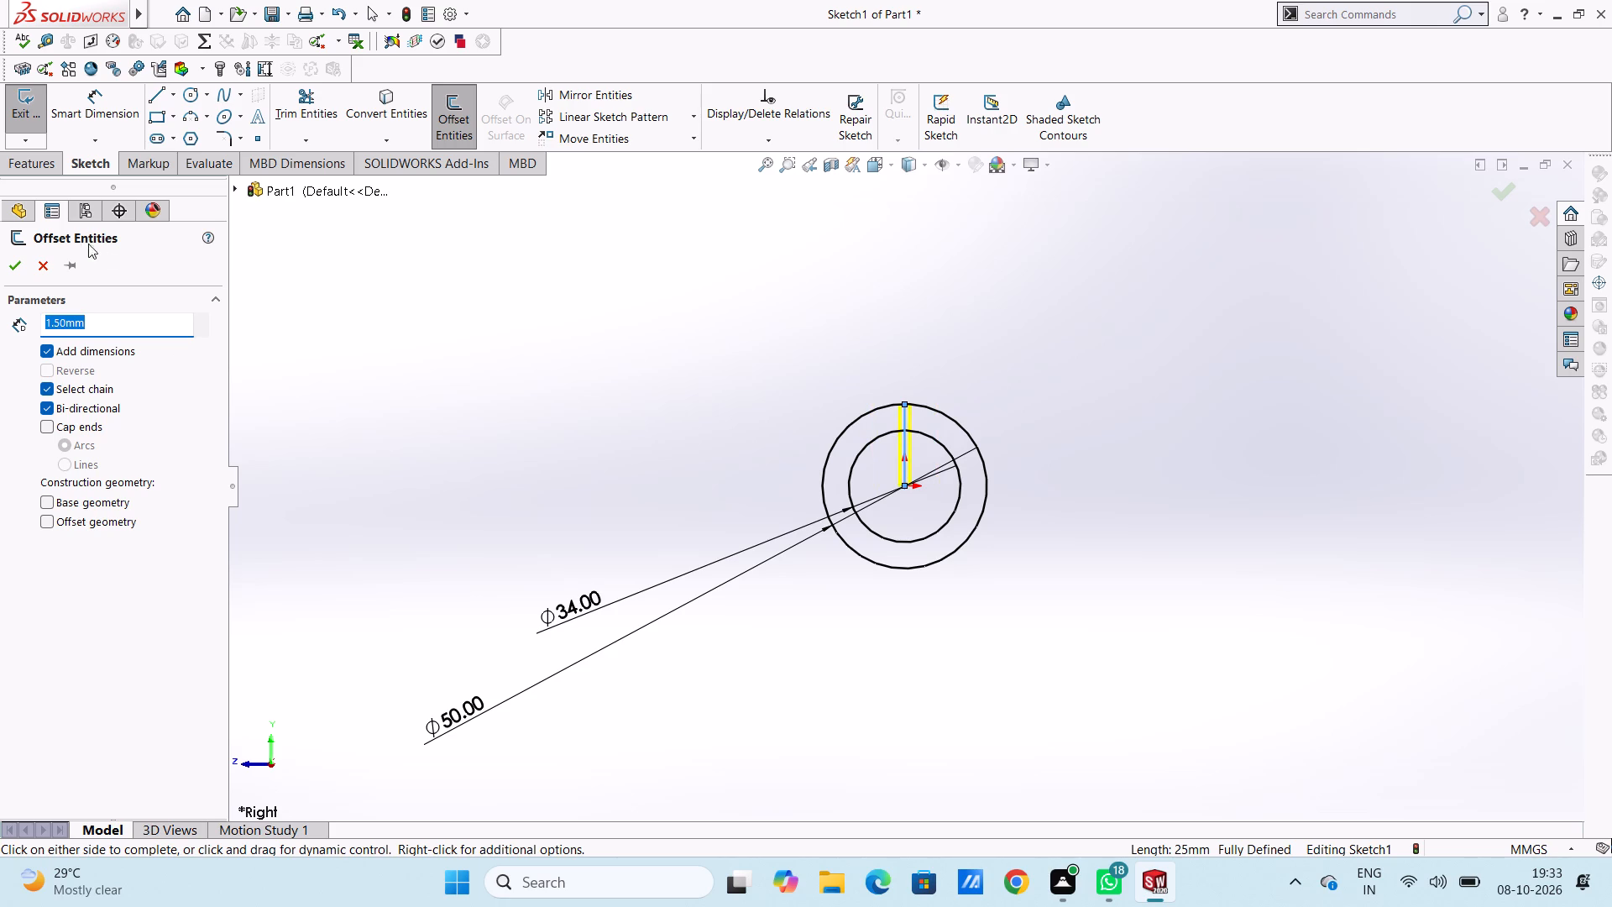
pyautogui.click(20, 278)
pyautogui.click(13, 270)
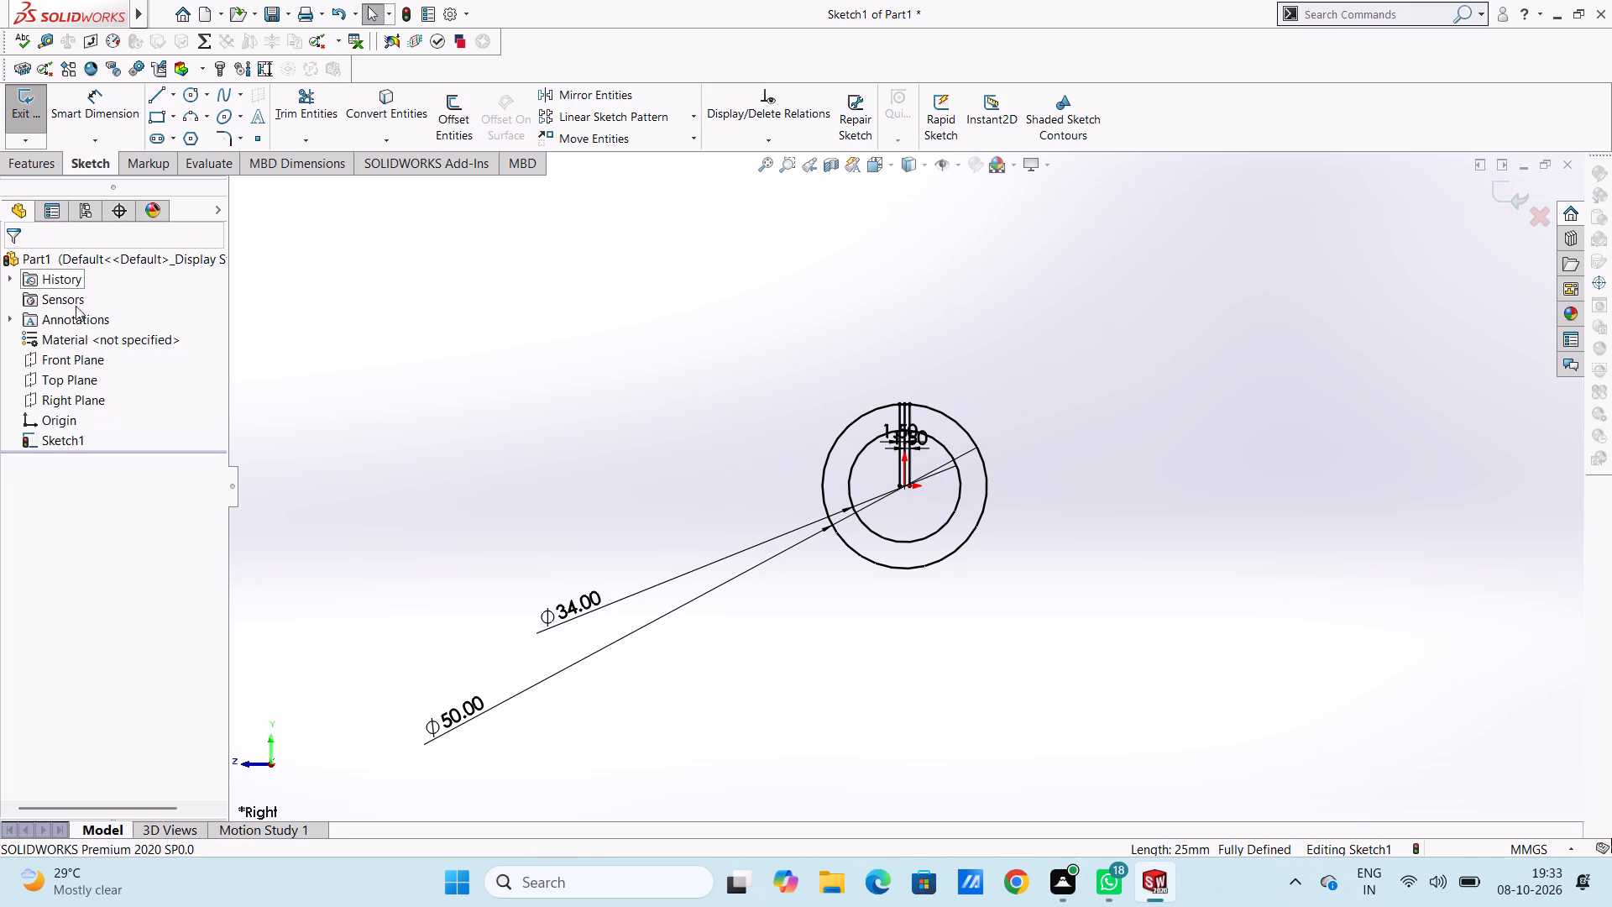
pyautogui.click(393, 357)
# Draw a short horizontal line joining the upper ends of the two offset lines.
pyautogui.click(159, 103)
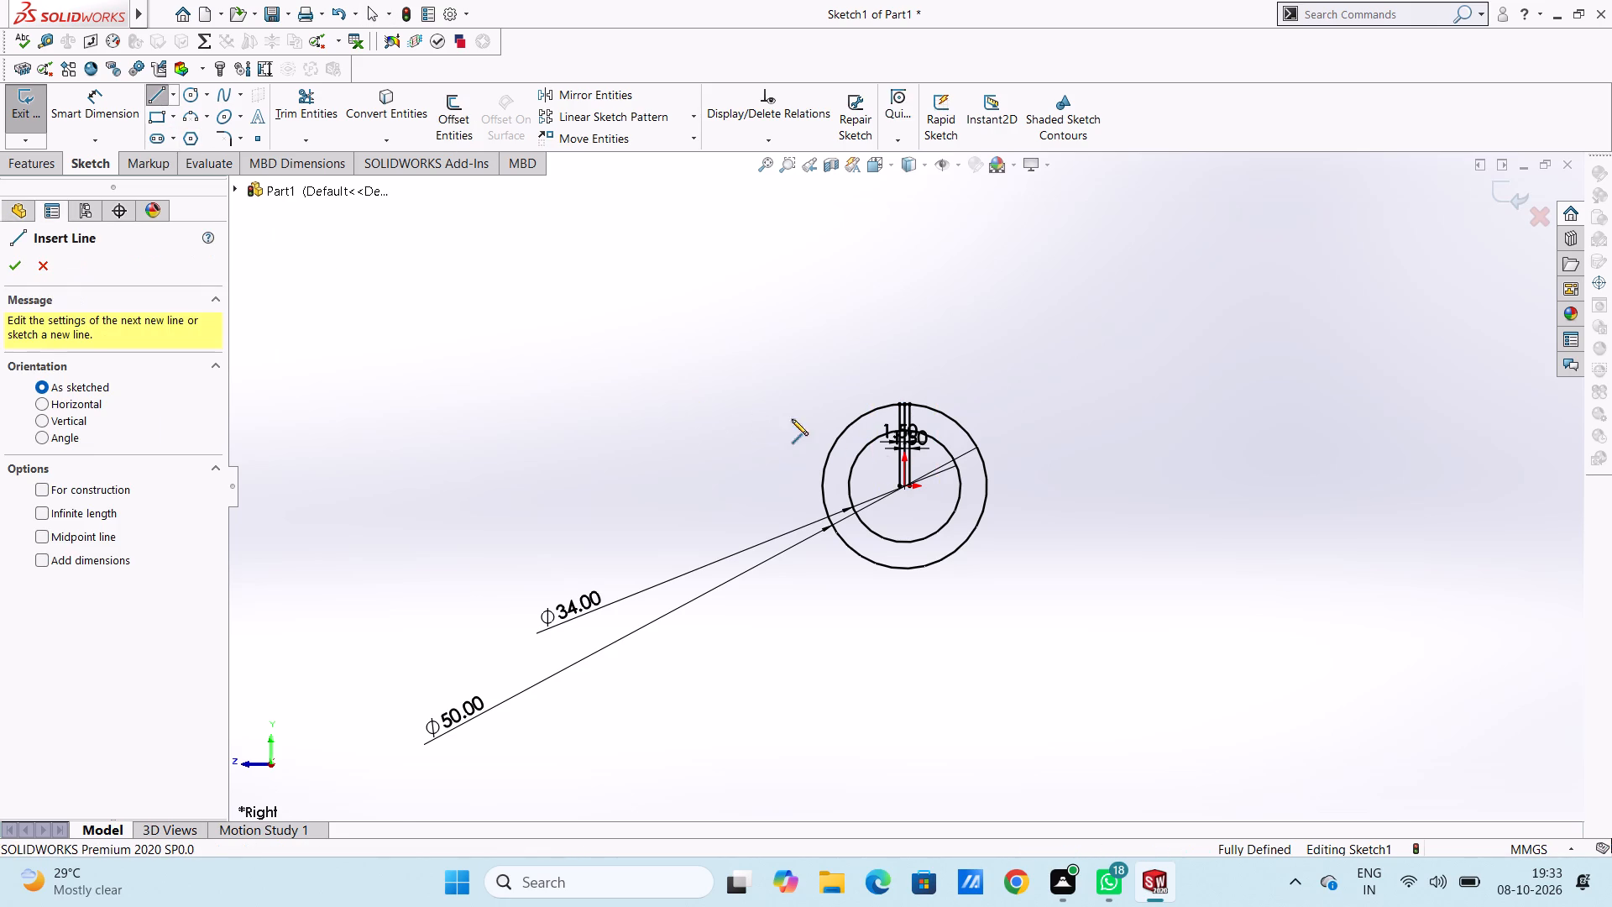
pyautogui.scroll(-6, 885, 456)
pyautogui.scroll(2, 992, 249)
pyautogui.scroll(-4, 1005, 394)
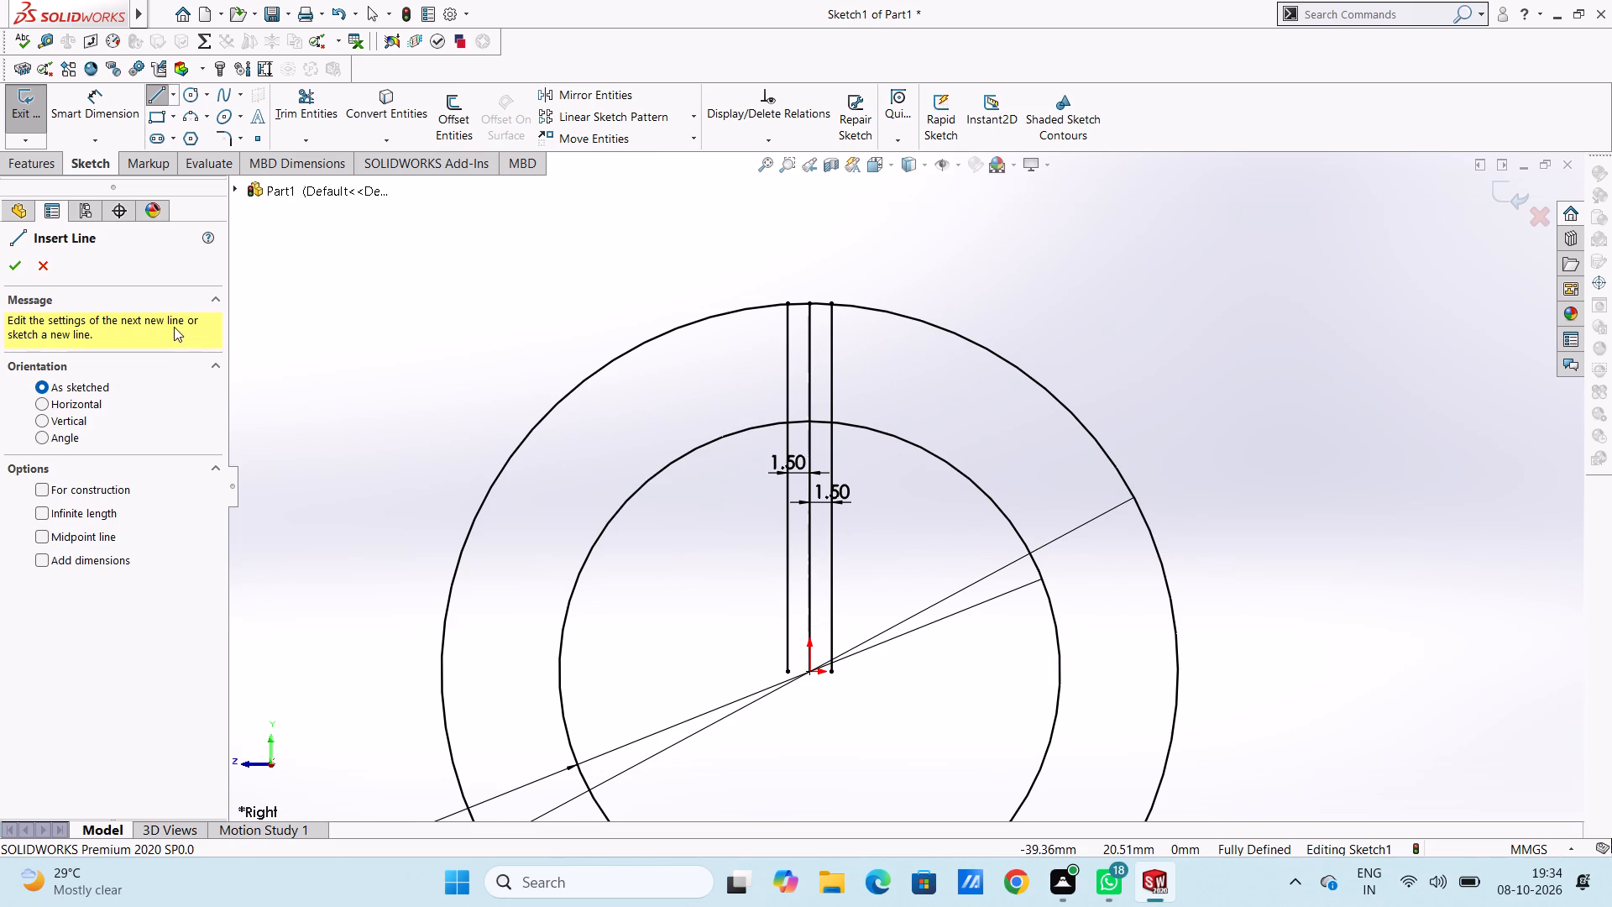
pyautogui.scroll(-3, 868, 331)
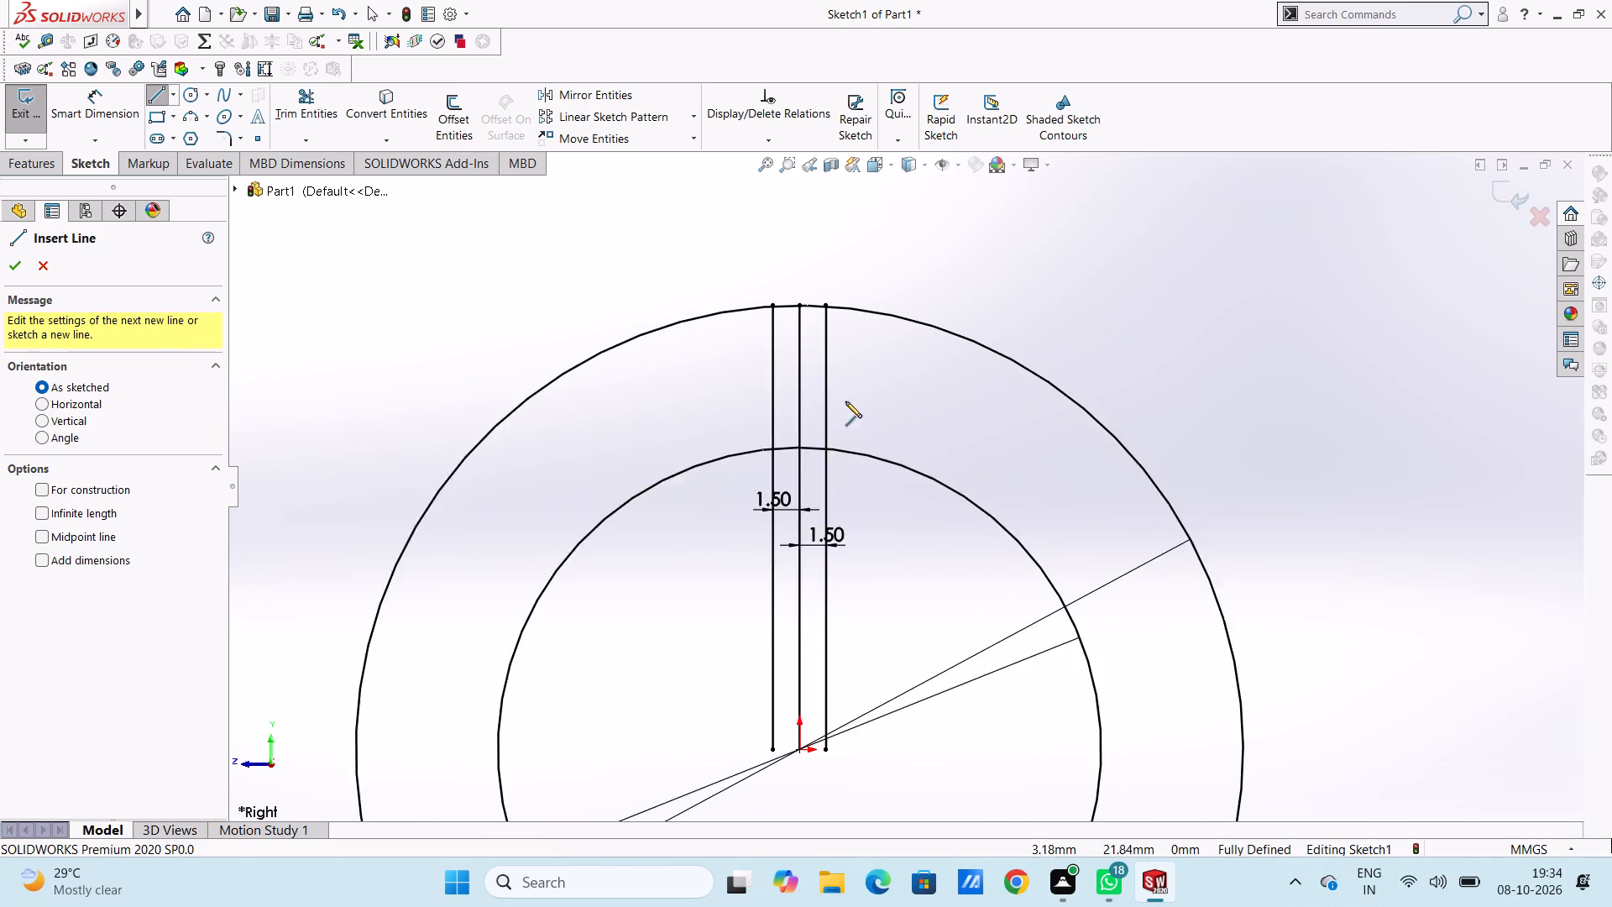
pyautogui.scroll(-3, 822, 364)
pyautogui.click(694, 288)
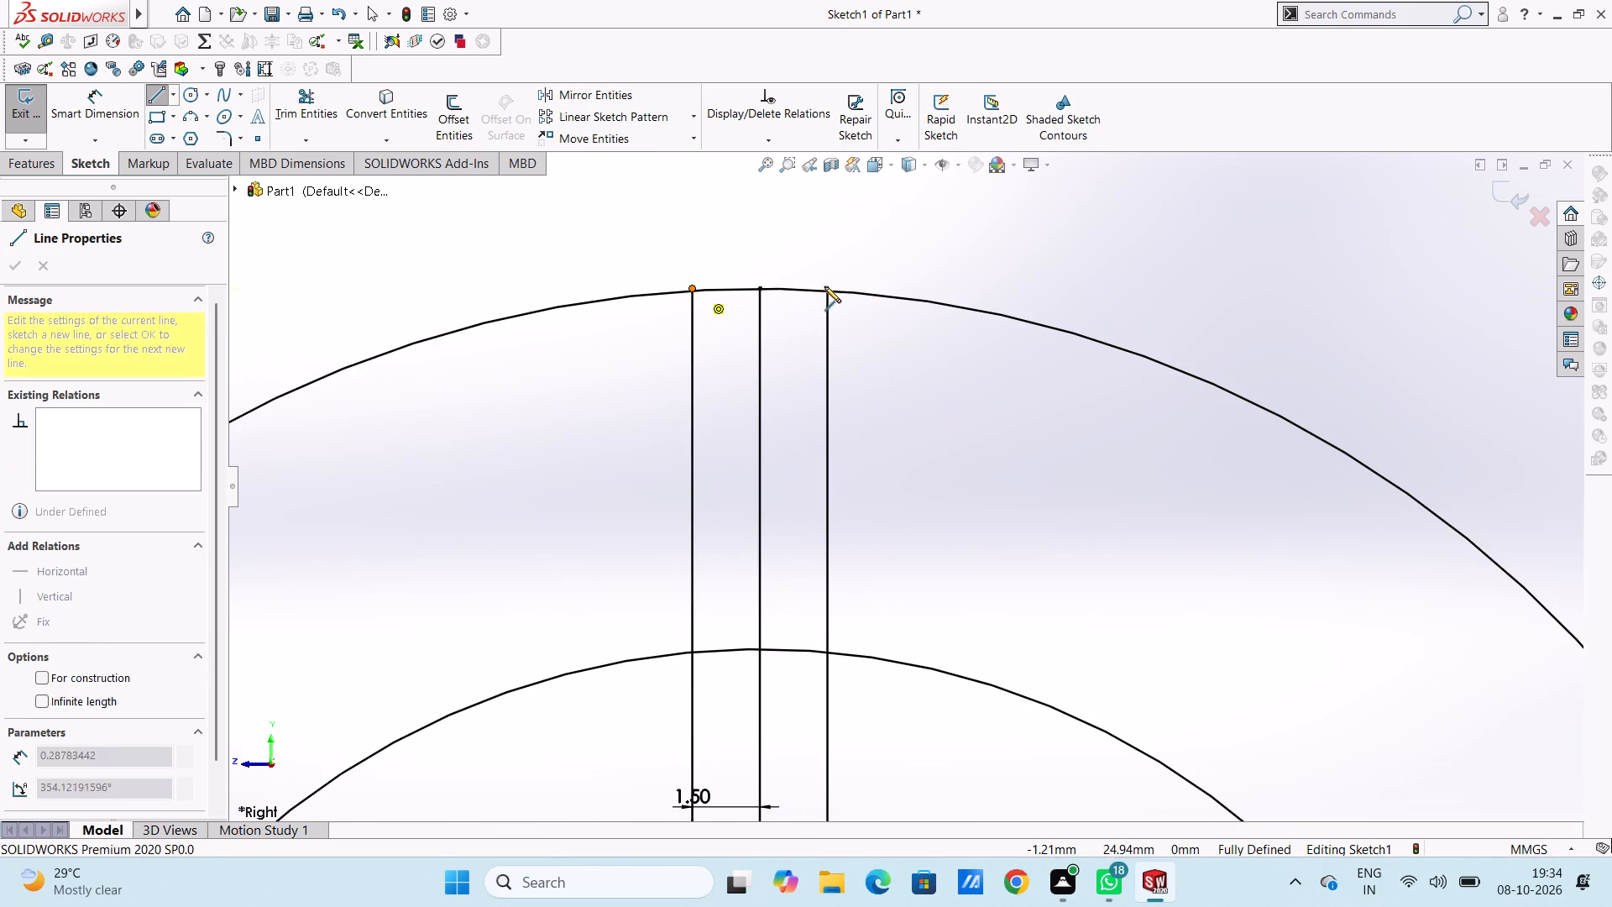
pyautogui.click(829, 288)
pyautogui.press('Escape')
pyautogui.press('Escape')
pyautogui.press('Escape')
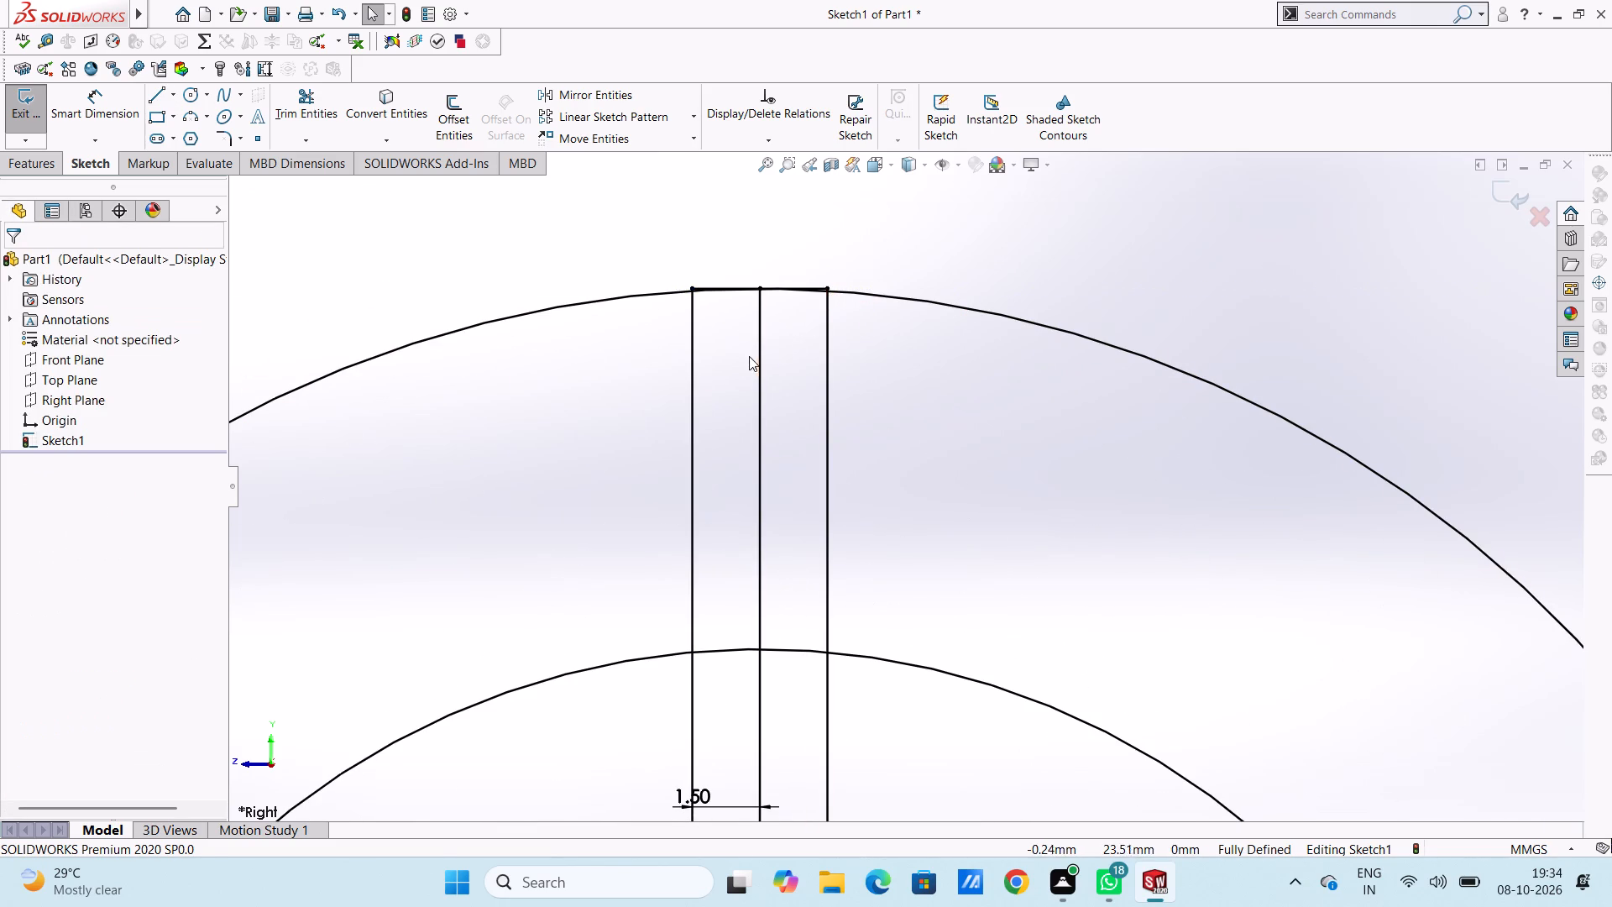
# Delete the vertical centre line between the two offset lines.
pyautogui.click(762, 361)
pyautogui.press('Delete')
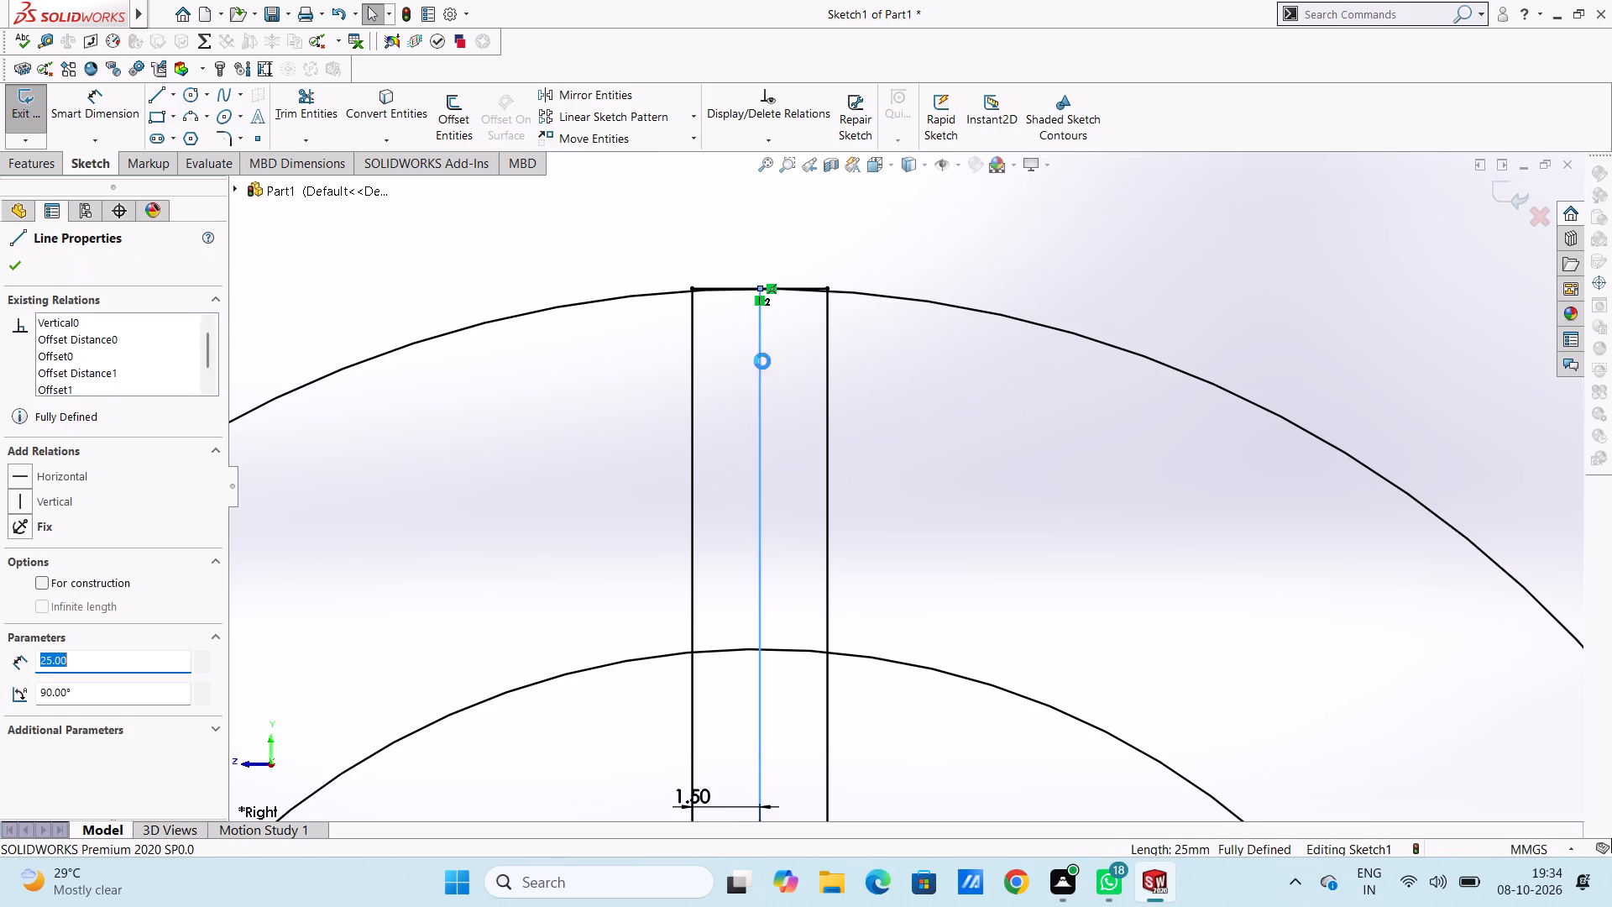
# Trim the 50 mm circle's arc across the gap, the short horizontal closing line and the line stubs projecting above the circle.
pyautogui.click(295, 96)
pyautogui.scroll(-5, 736, 336)
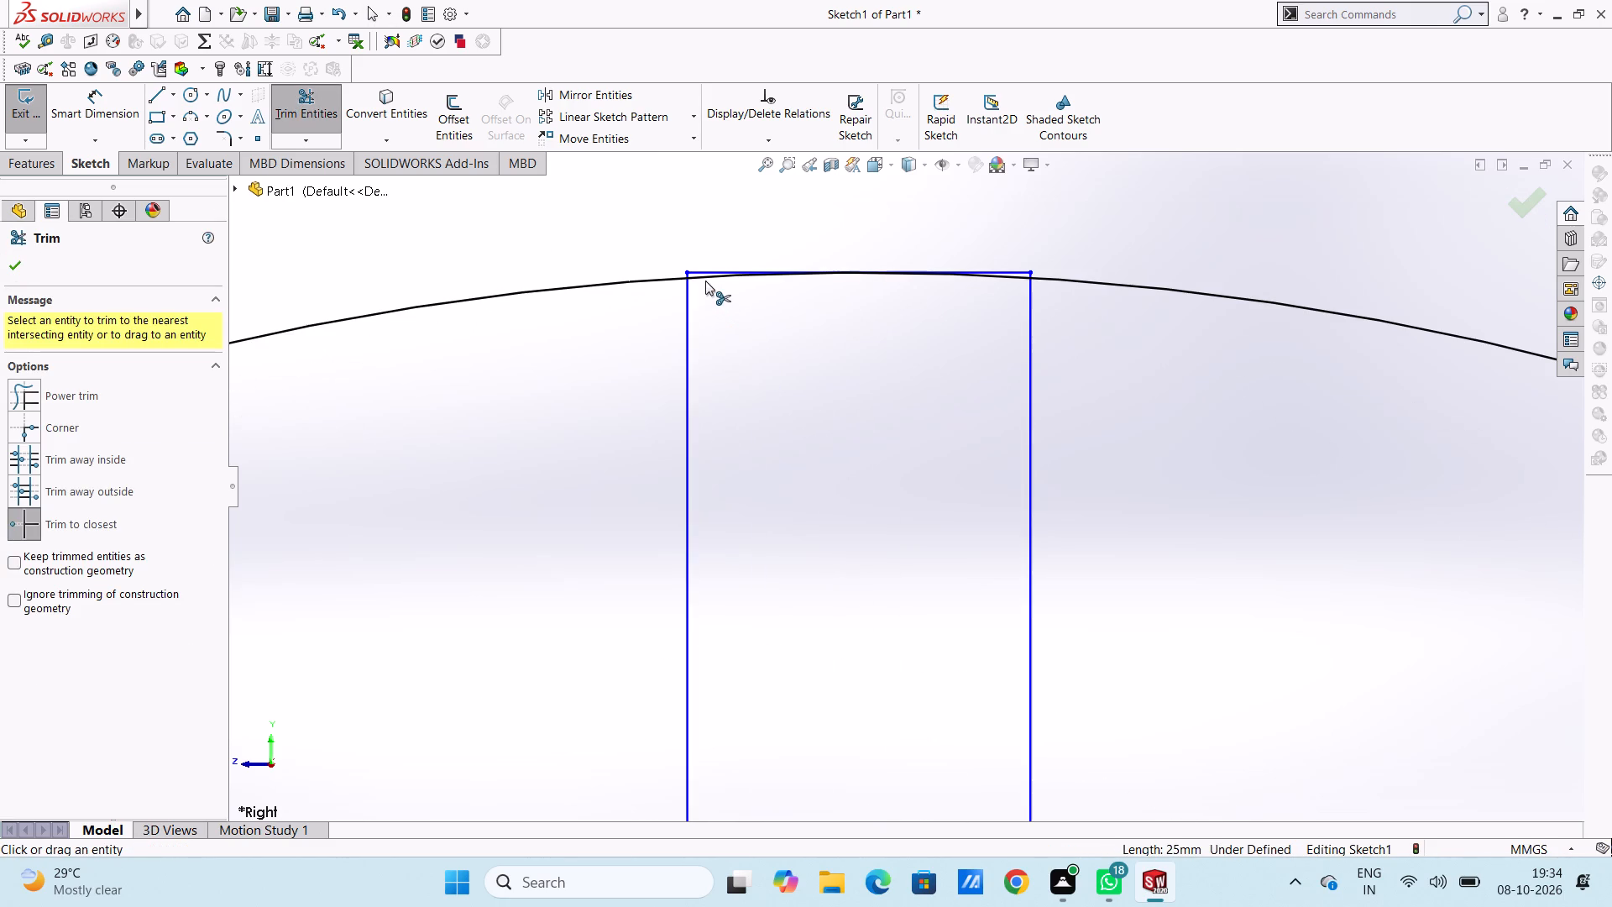
pyautogui.click(705, 280)
pyautogui.click(706, 270)
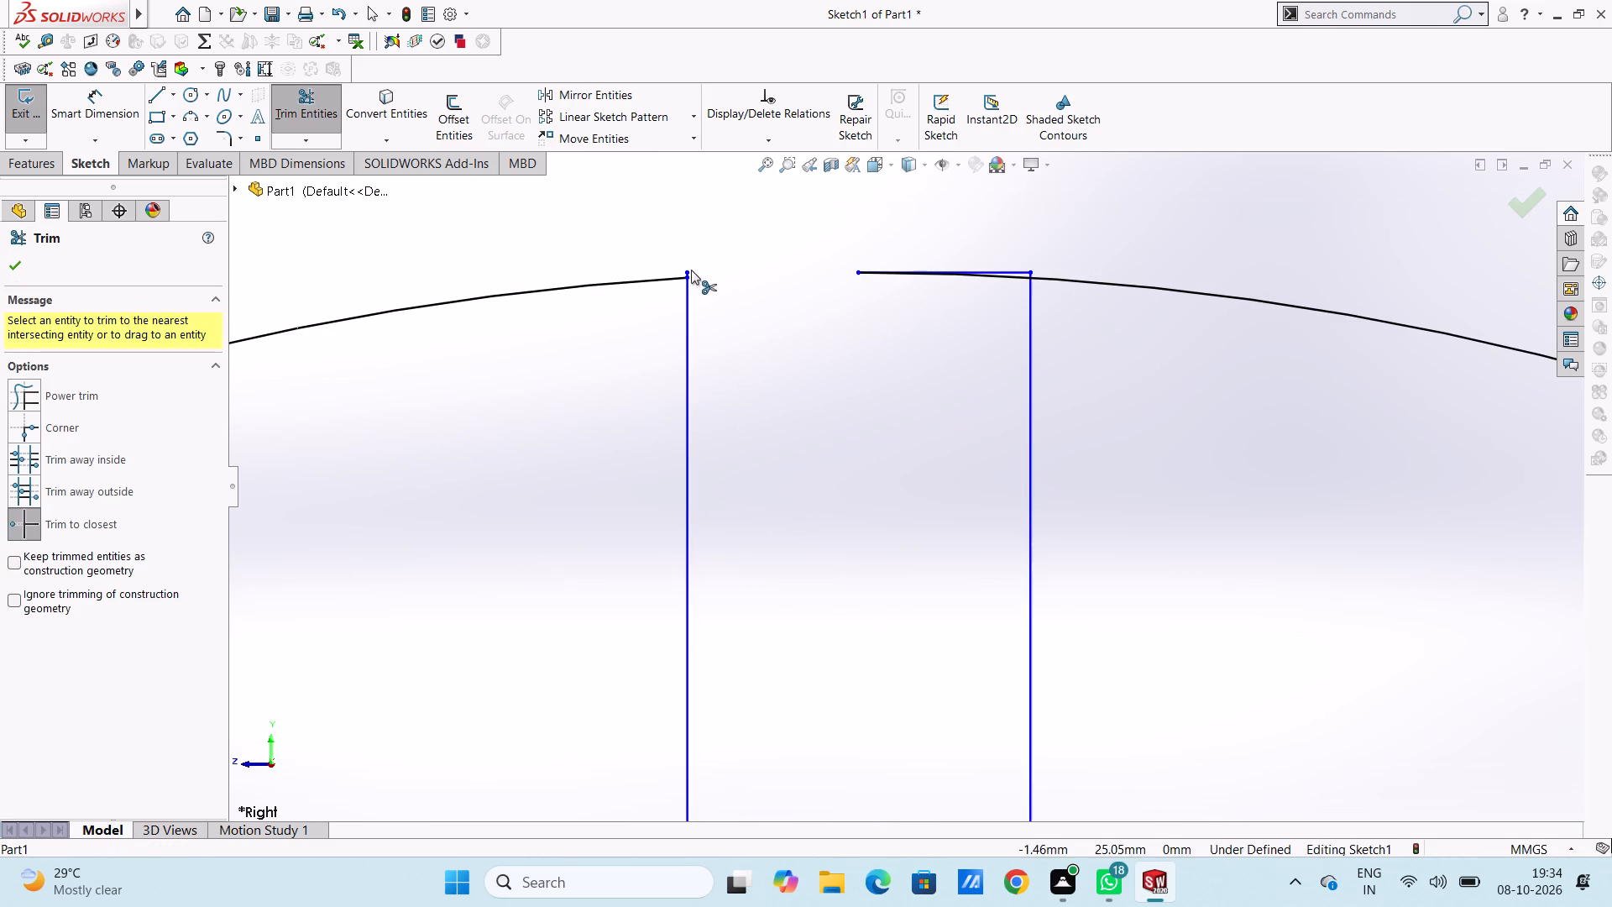
pyautogui.click(690, 272)
pyautogui.click(887, 274)
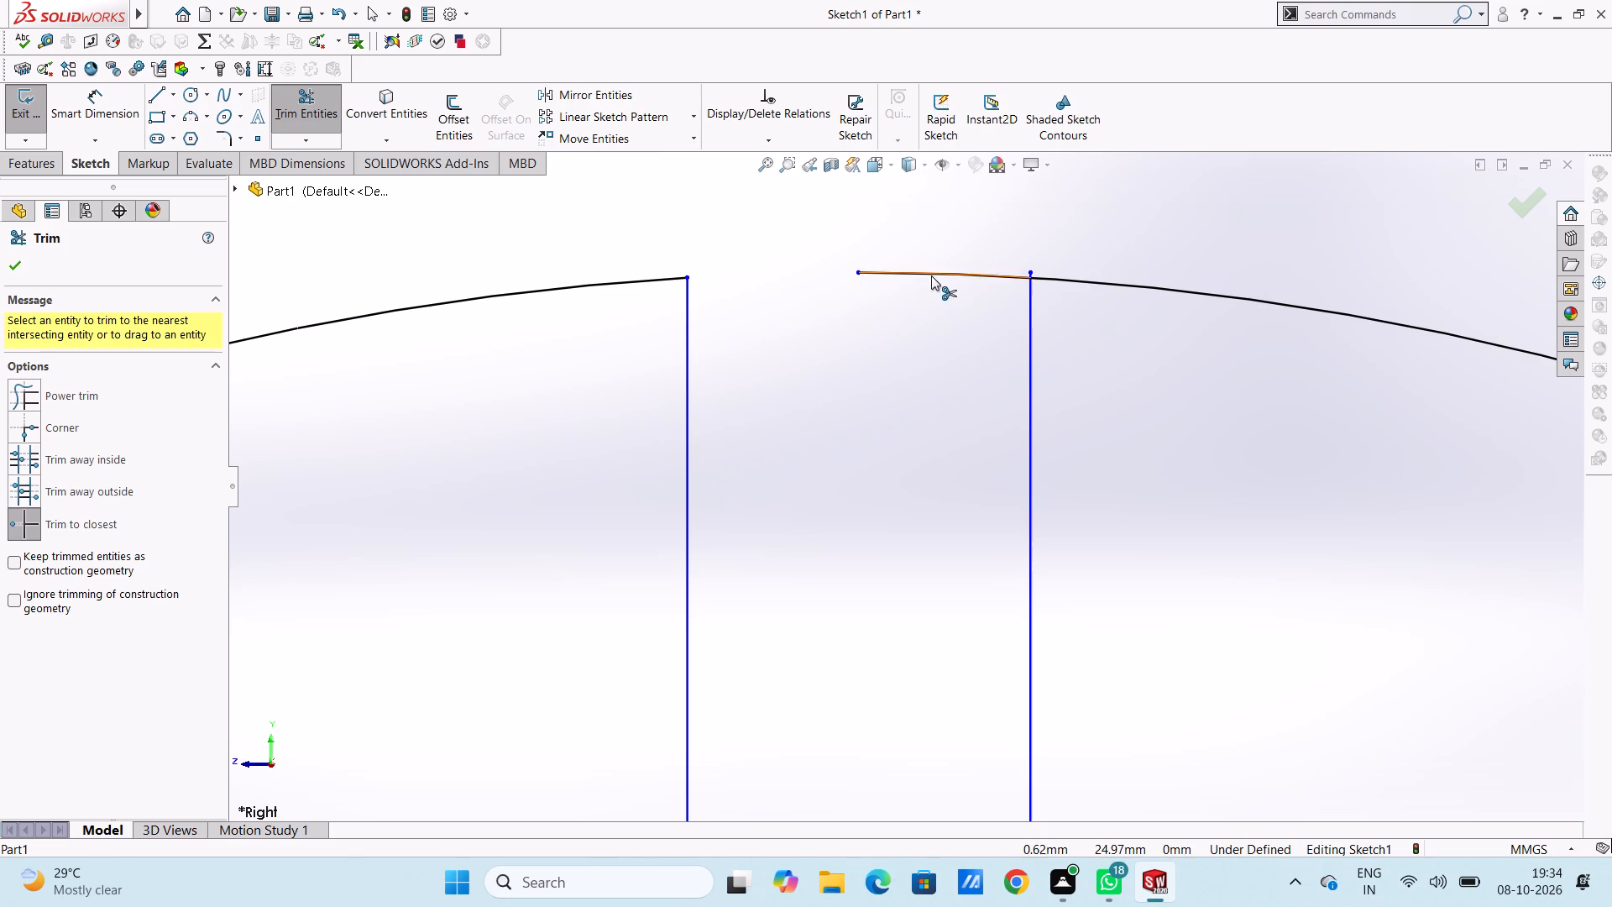
pyautogui.click(931, 275)
pyautogui.scroll(-6, 1047, 292)
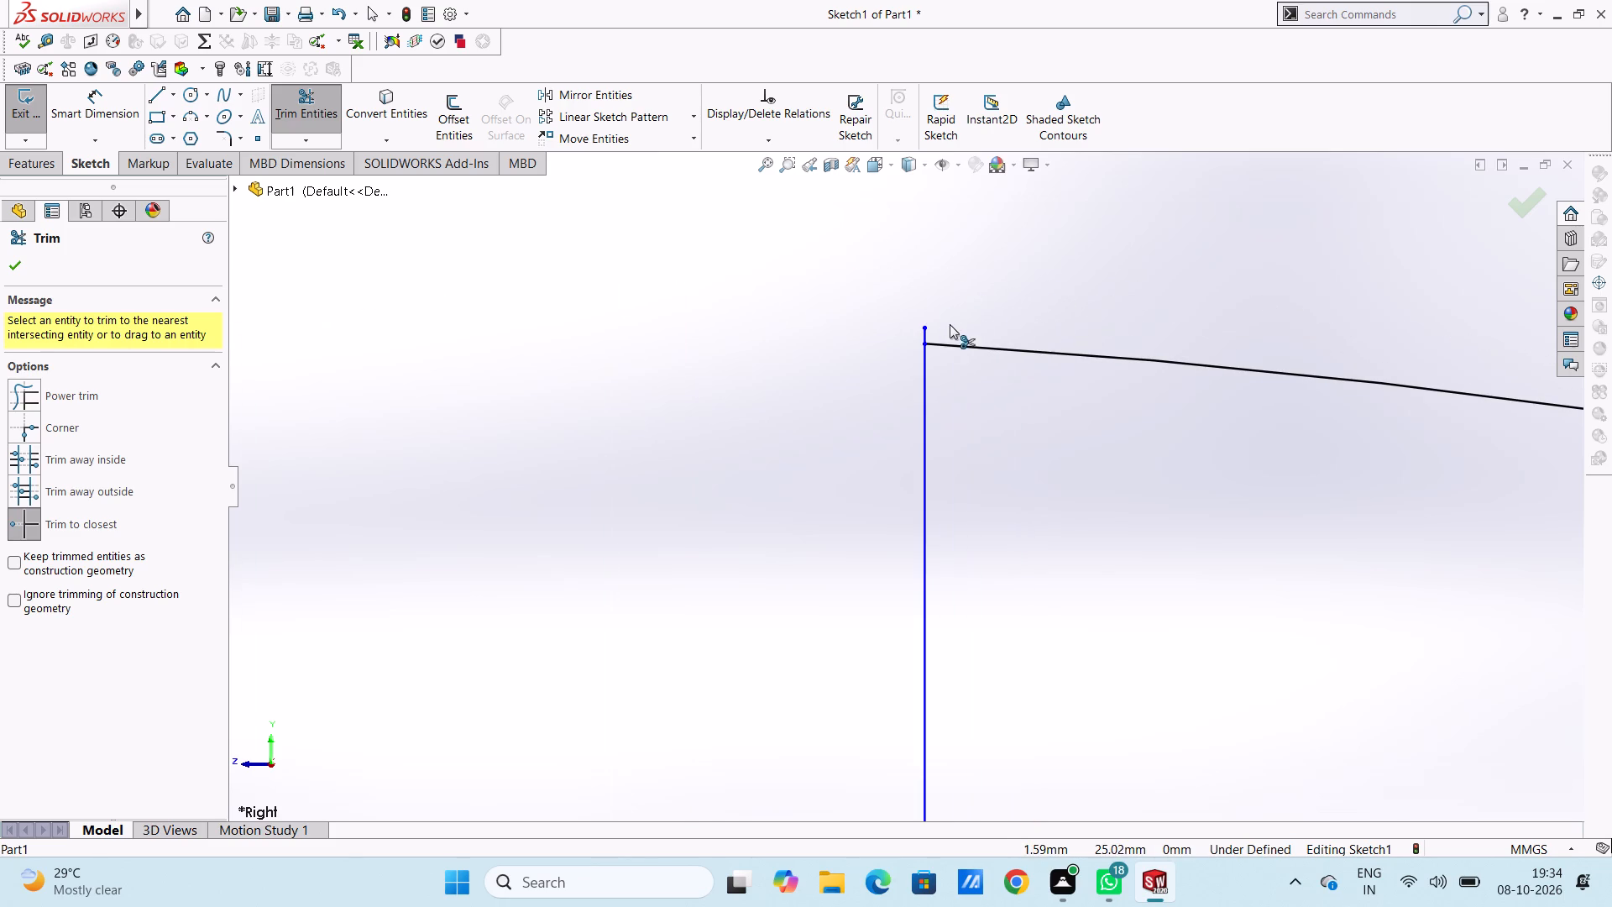
pyautogui.click(929, 328)
# Trim the two vertical lines inside the 34 mm circle and the inner arc between them, leaving an open slot through the ring.
pyautogui.scroll(5, 772, 345)
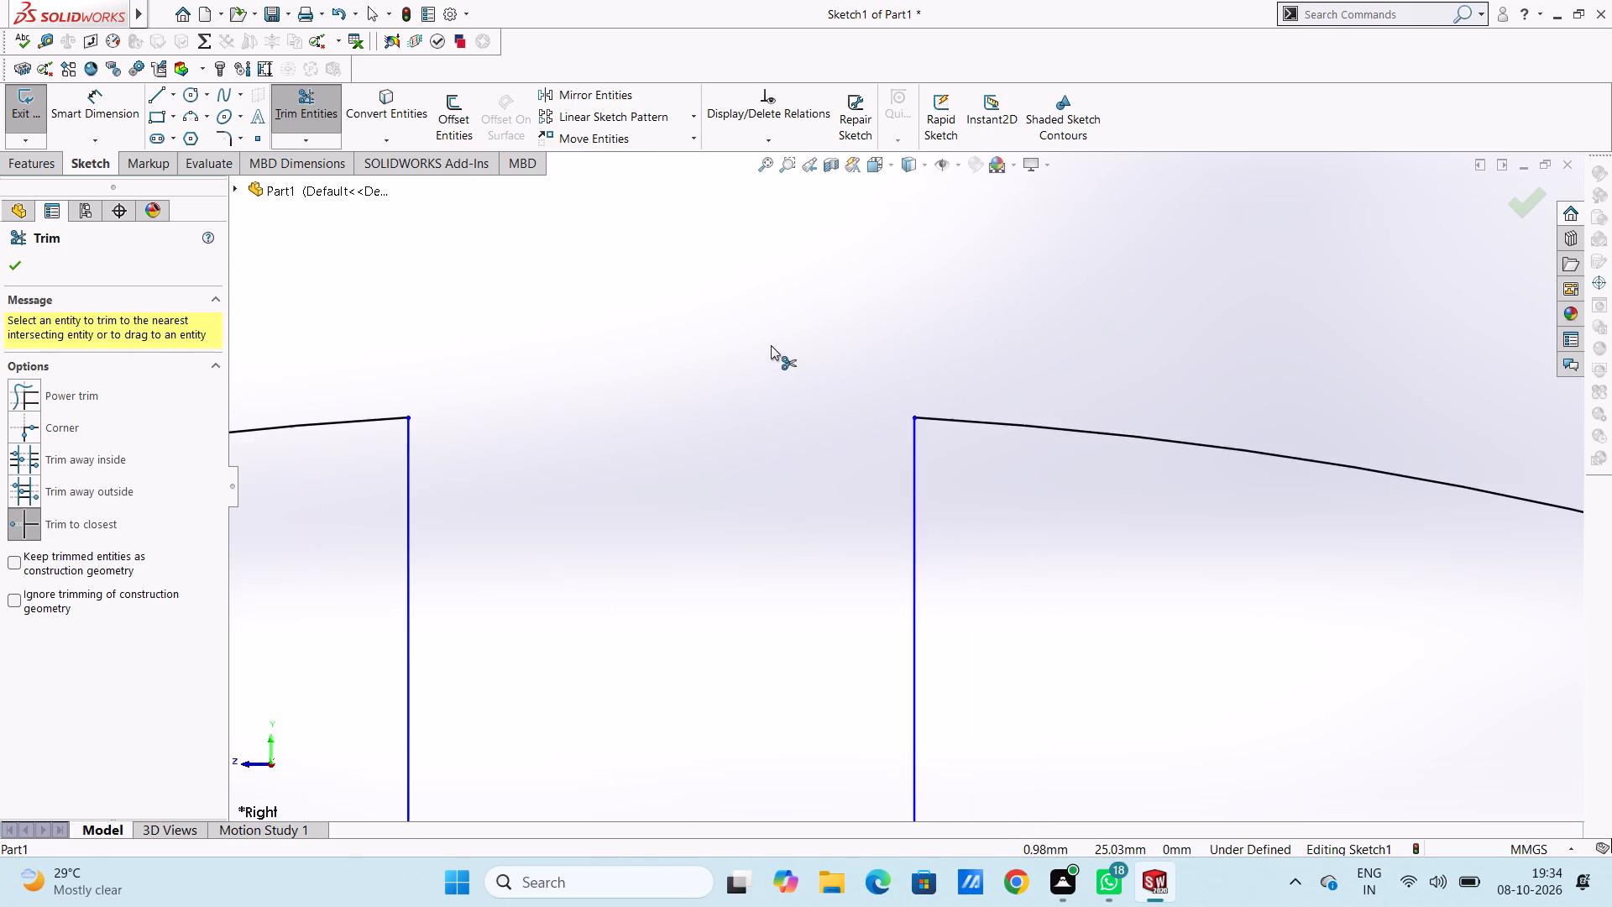
pyautogui.scroll(9, 771, 345)
pyautogui.scroll(-6, 762, 364)
pyautogui.scroll(12, 766, 422)
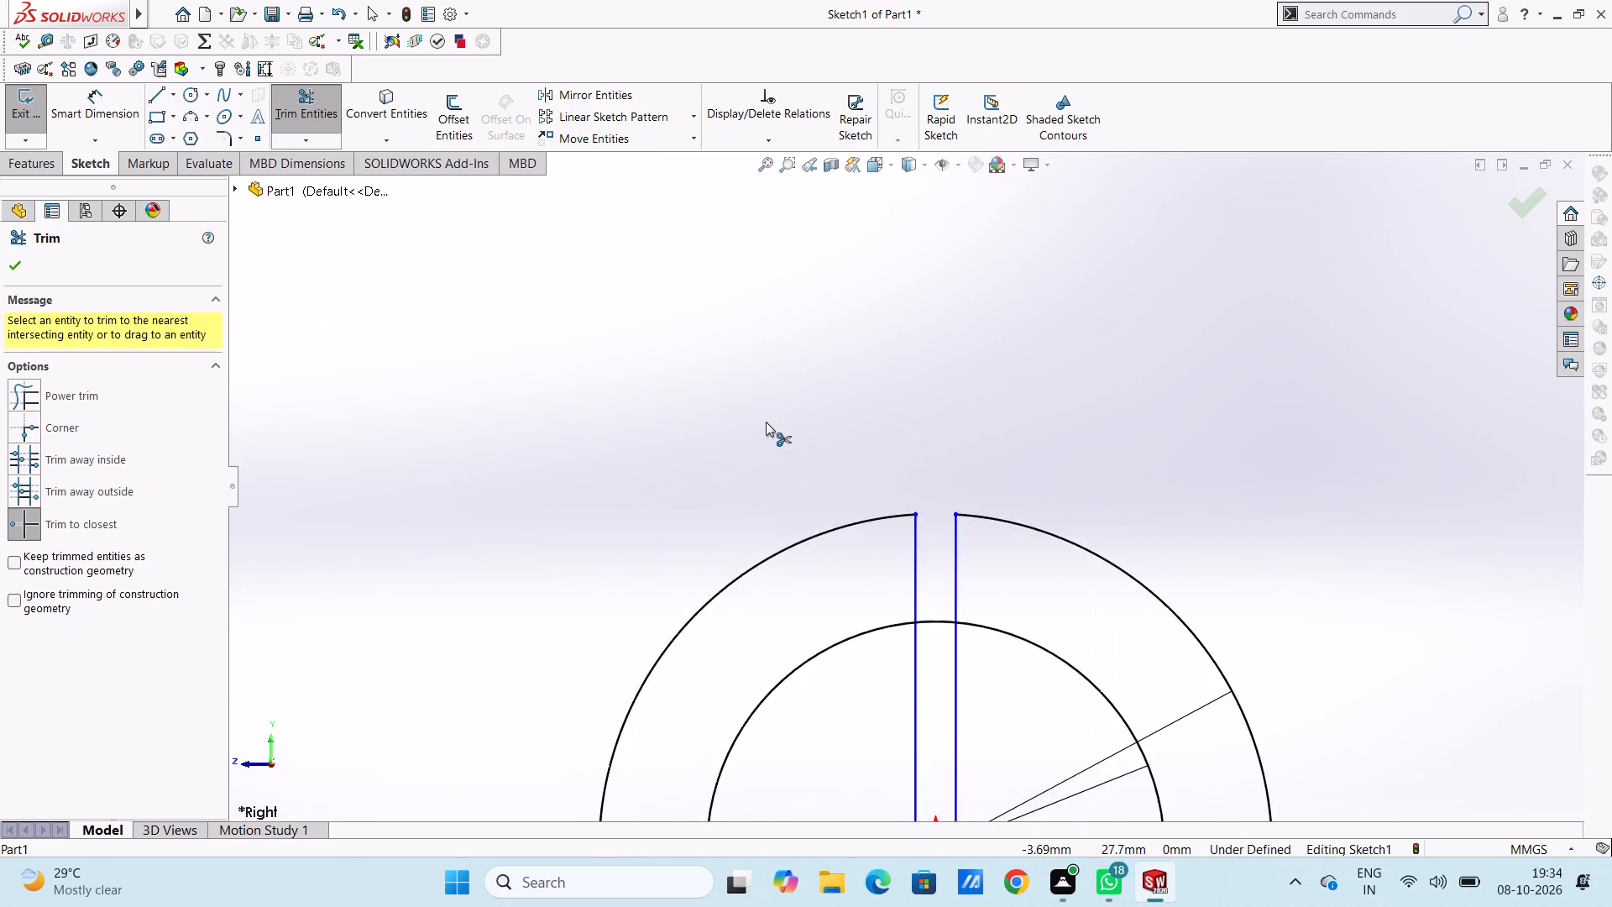
pyautogui.scroll(11, 766, 422)
pyautogui.scroll(-6, 824, 497)
pyautogui.scroll(-1, 907, 484)
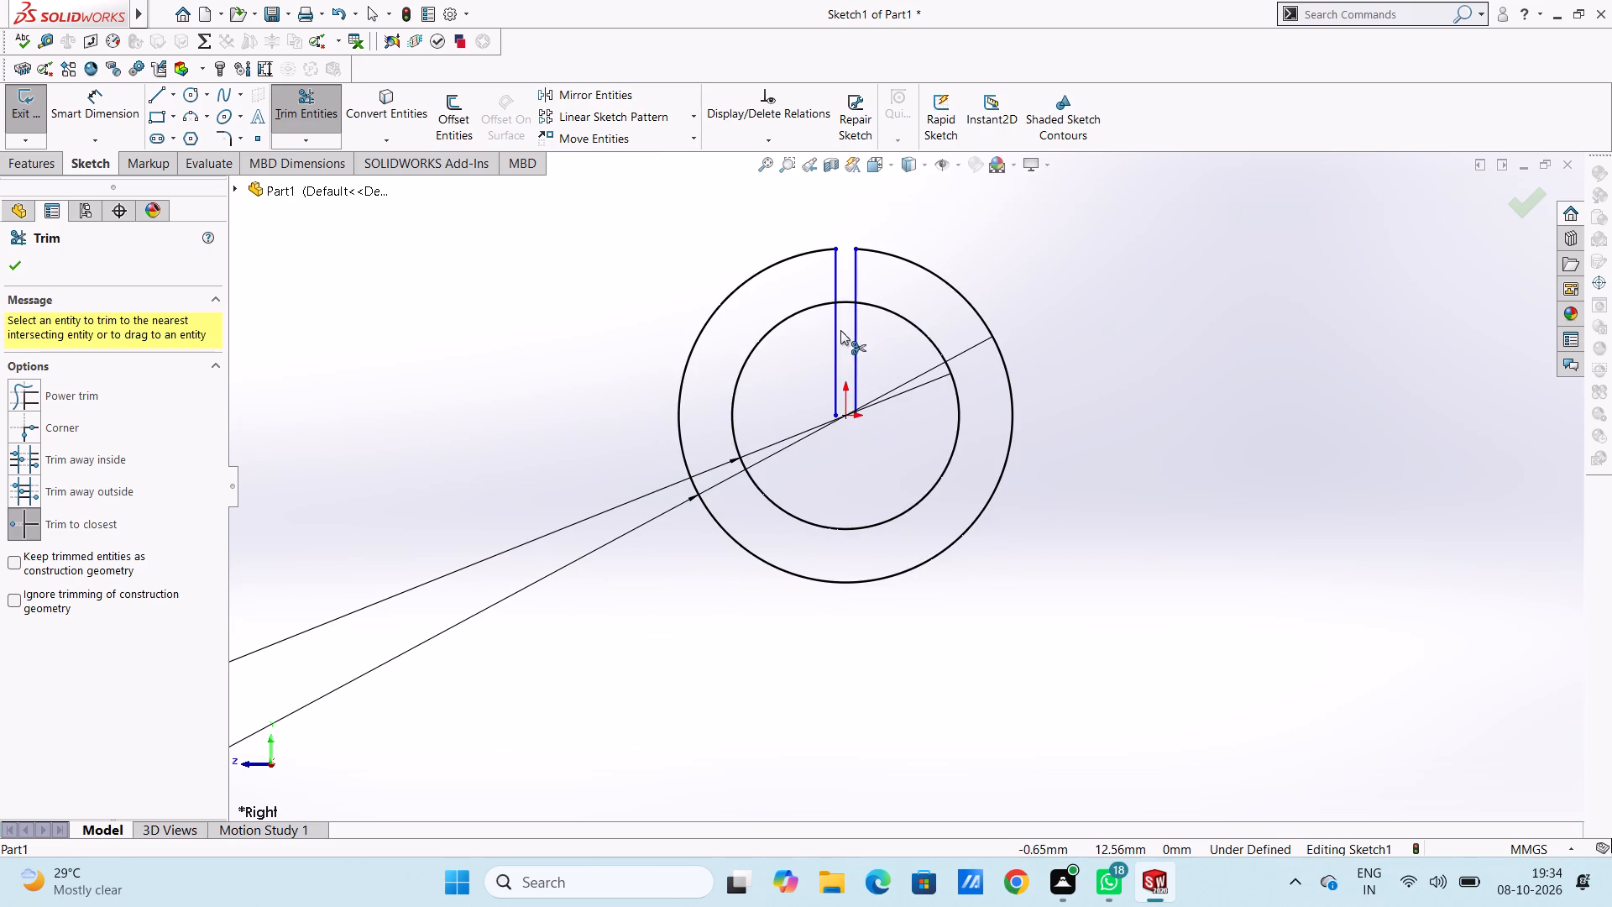
pyautogui.click(837, 329)
pyautogui.click(844, 301)
pyautogui.click(857, 330)
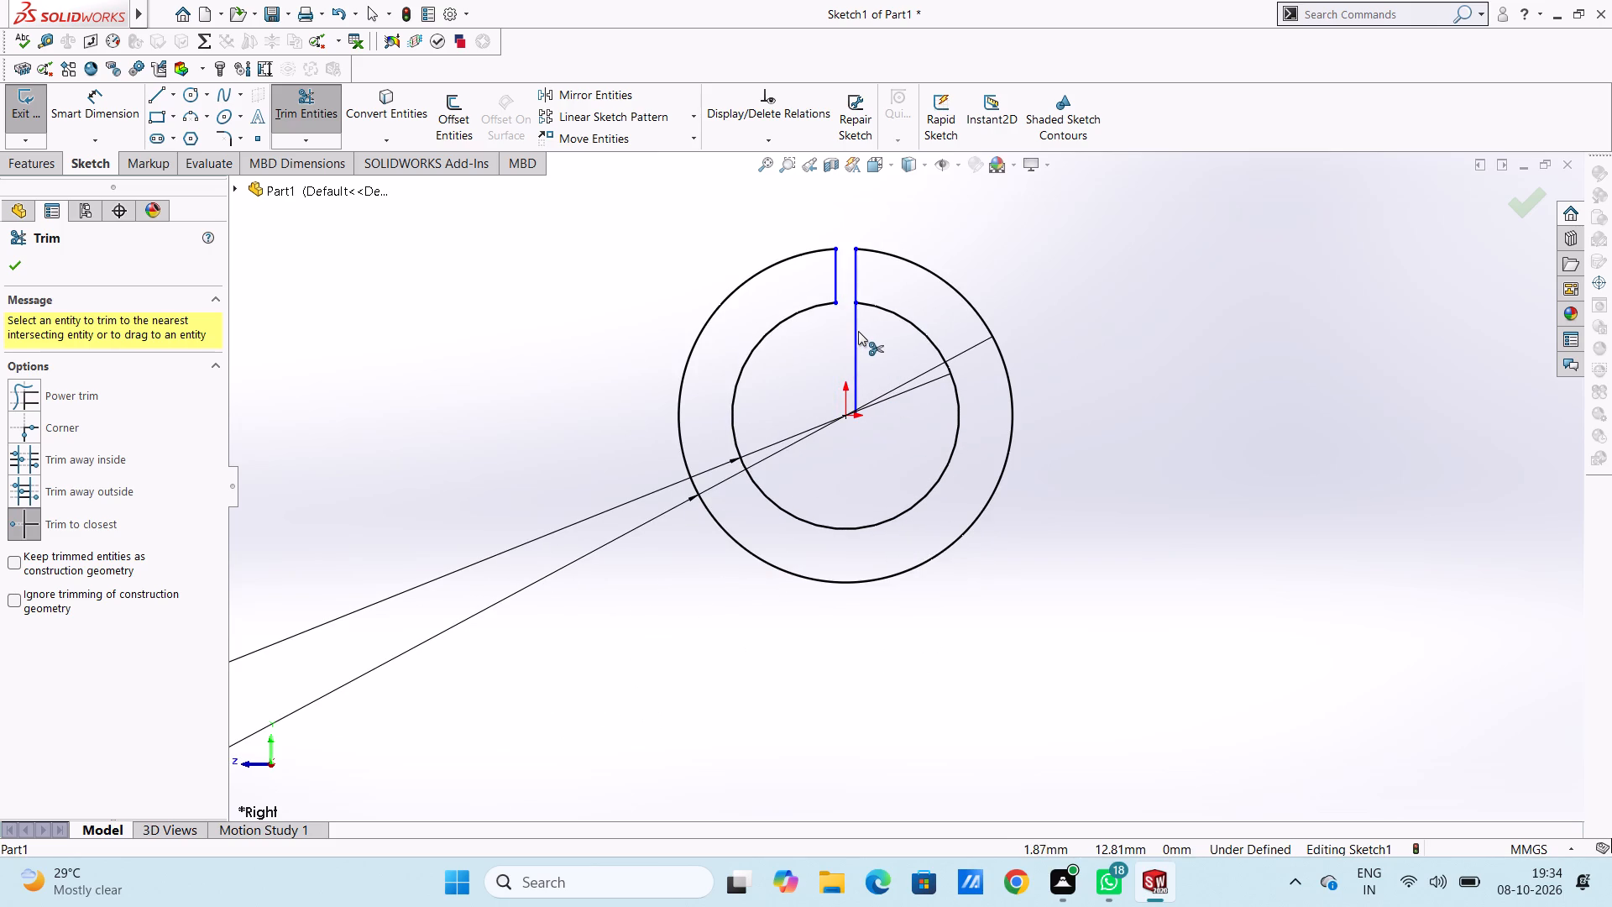
pyautogui.click(858, 335)
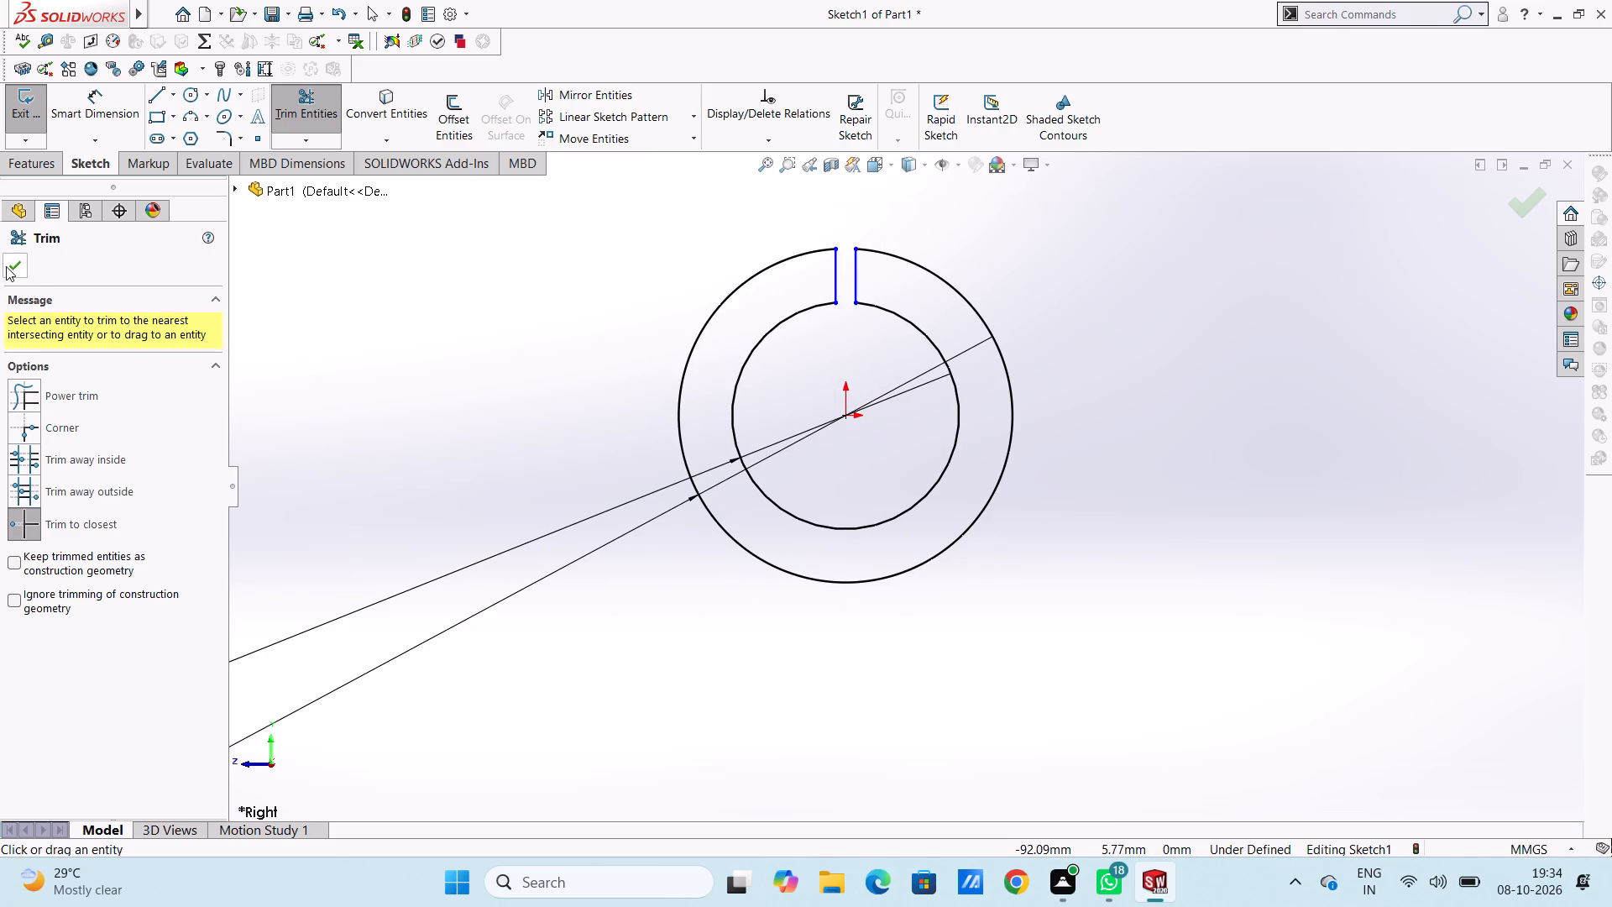
pyautogui.click(6, 266)
# Dimension the lengths of both vertical slot edges, placing one dimension on each side of the ring.
pyautogui.click(92, 110)
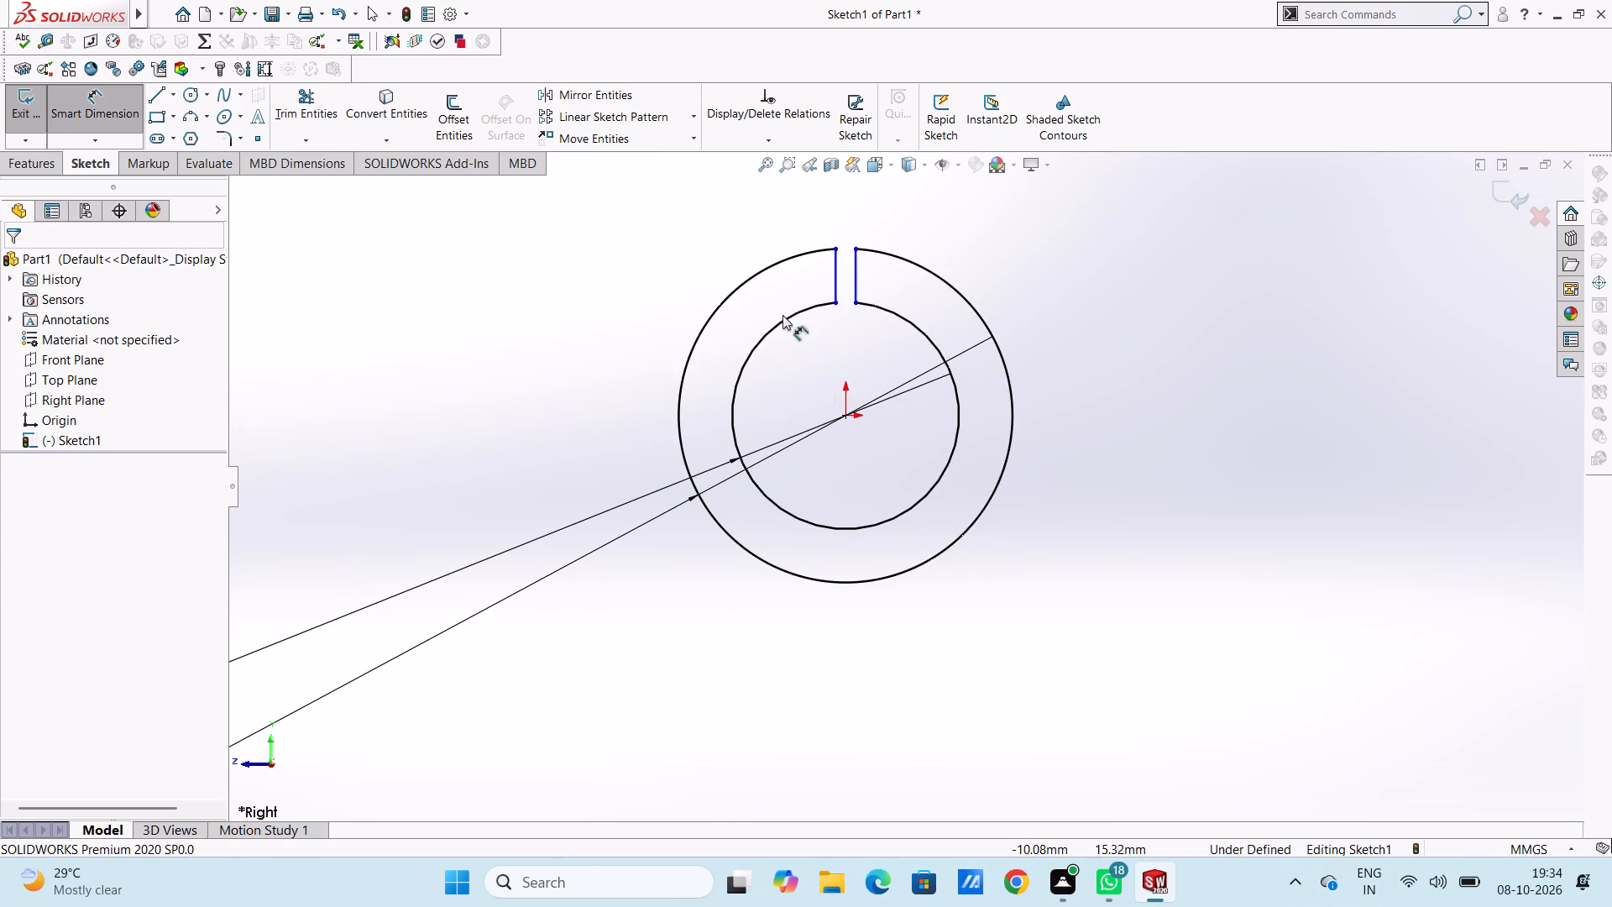
pyautogui.scroll(2, 791, 321)
pyautogui.scroll(-3, 878, 366)
pyautogui.click(871, 354)
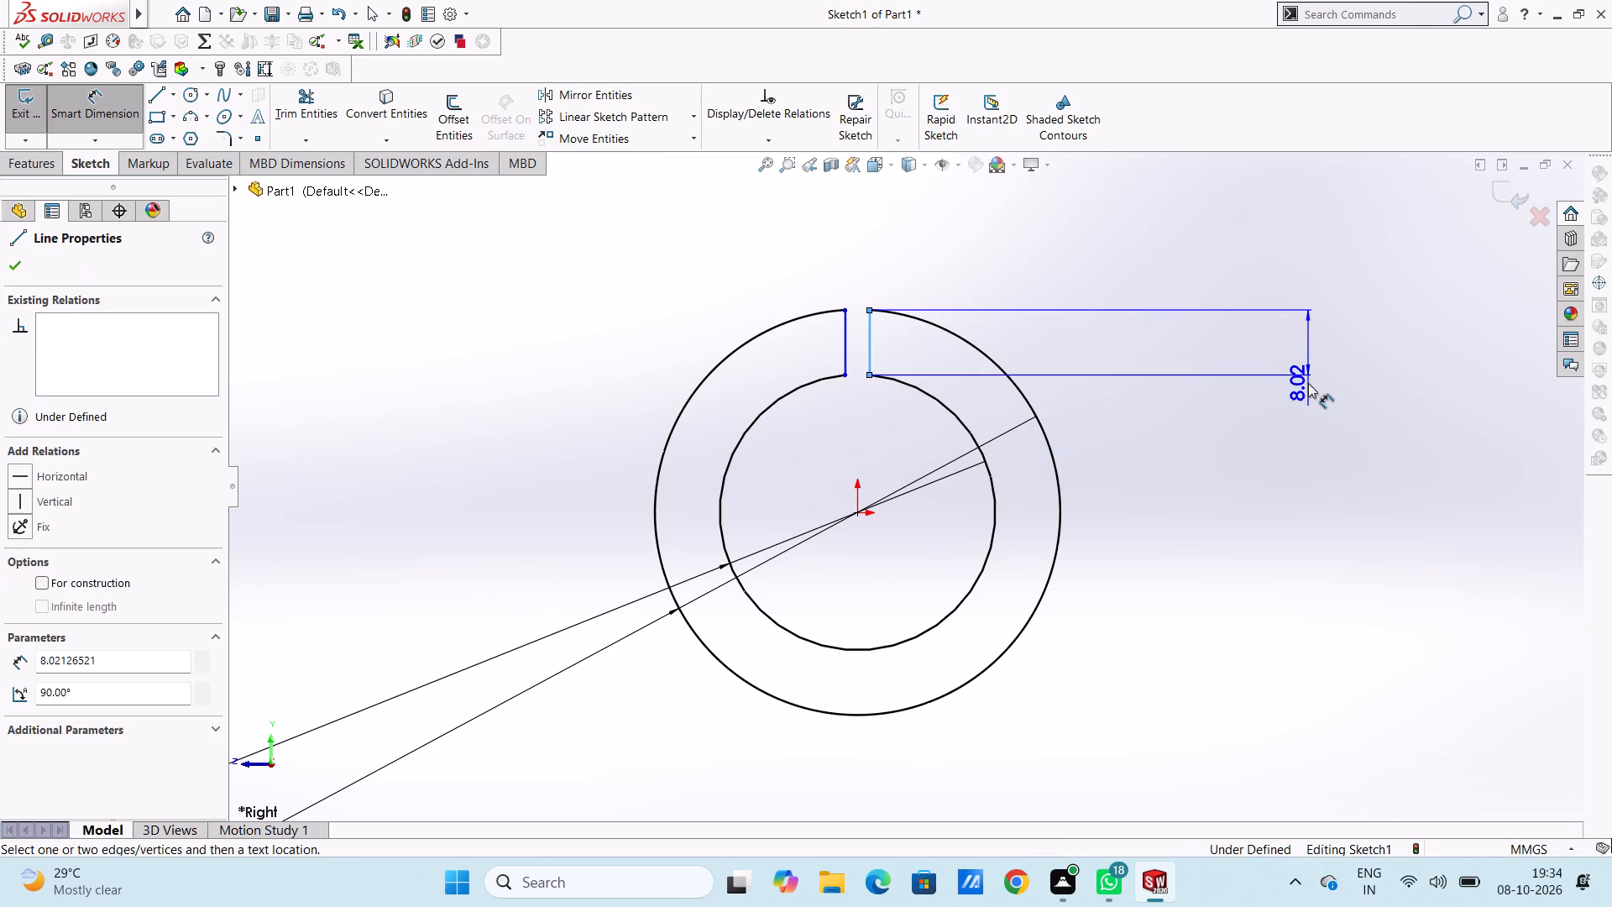
pyautogui.click(1309, 383)
pyautogui.click(1232, 362)
pyautogui.click(1147, 325)
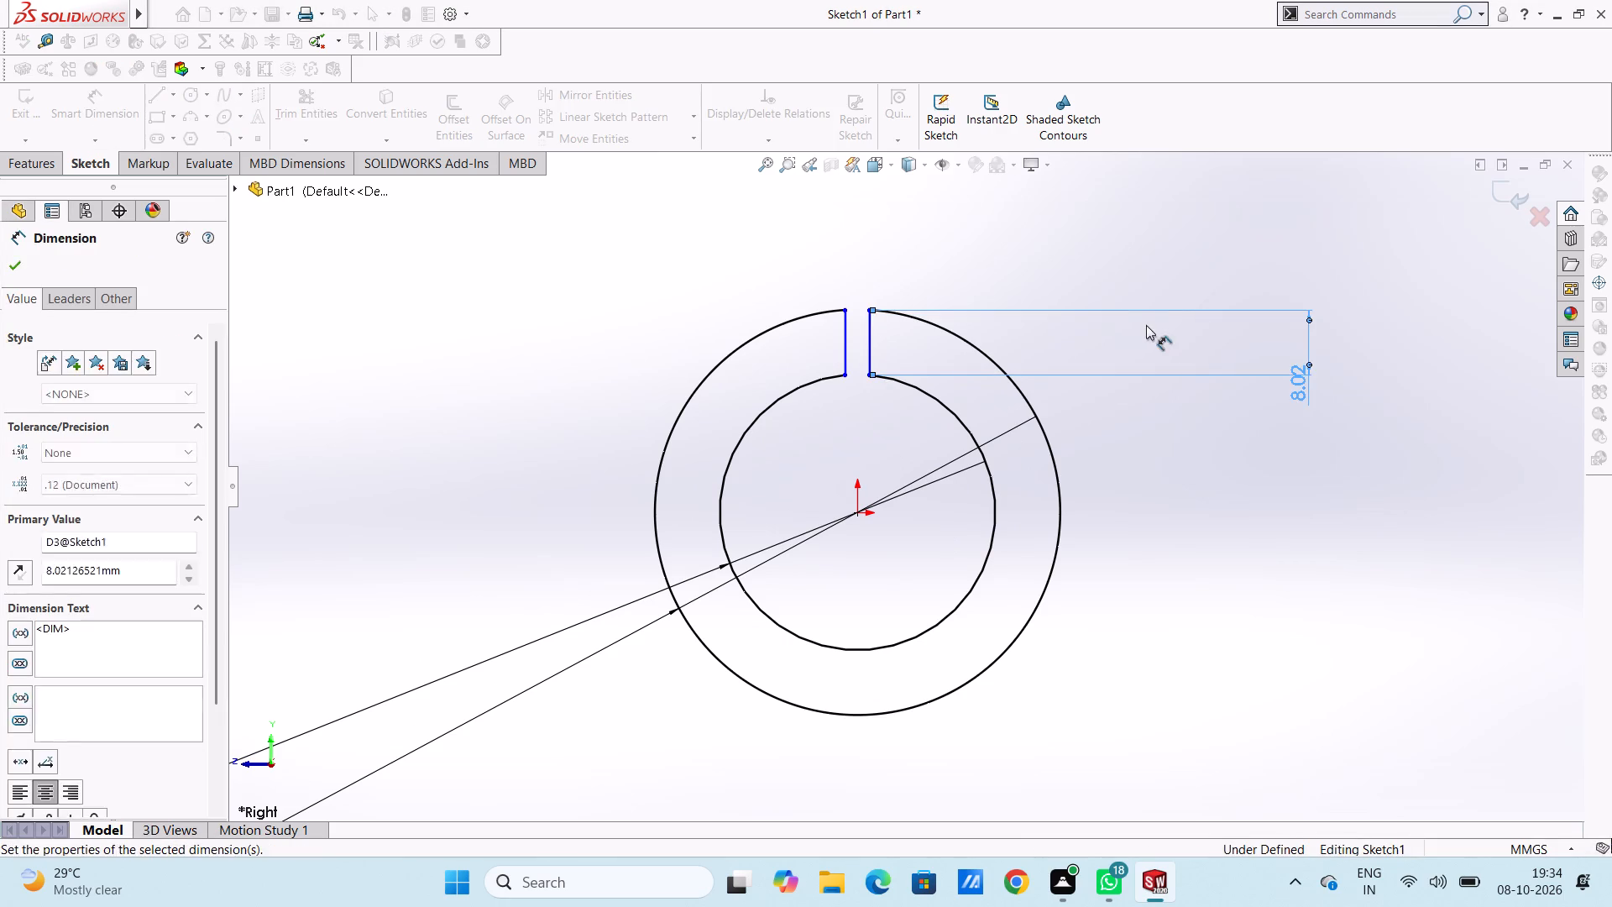
pyautogui.click(845, 343)
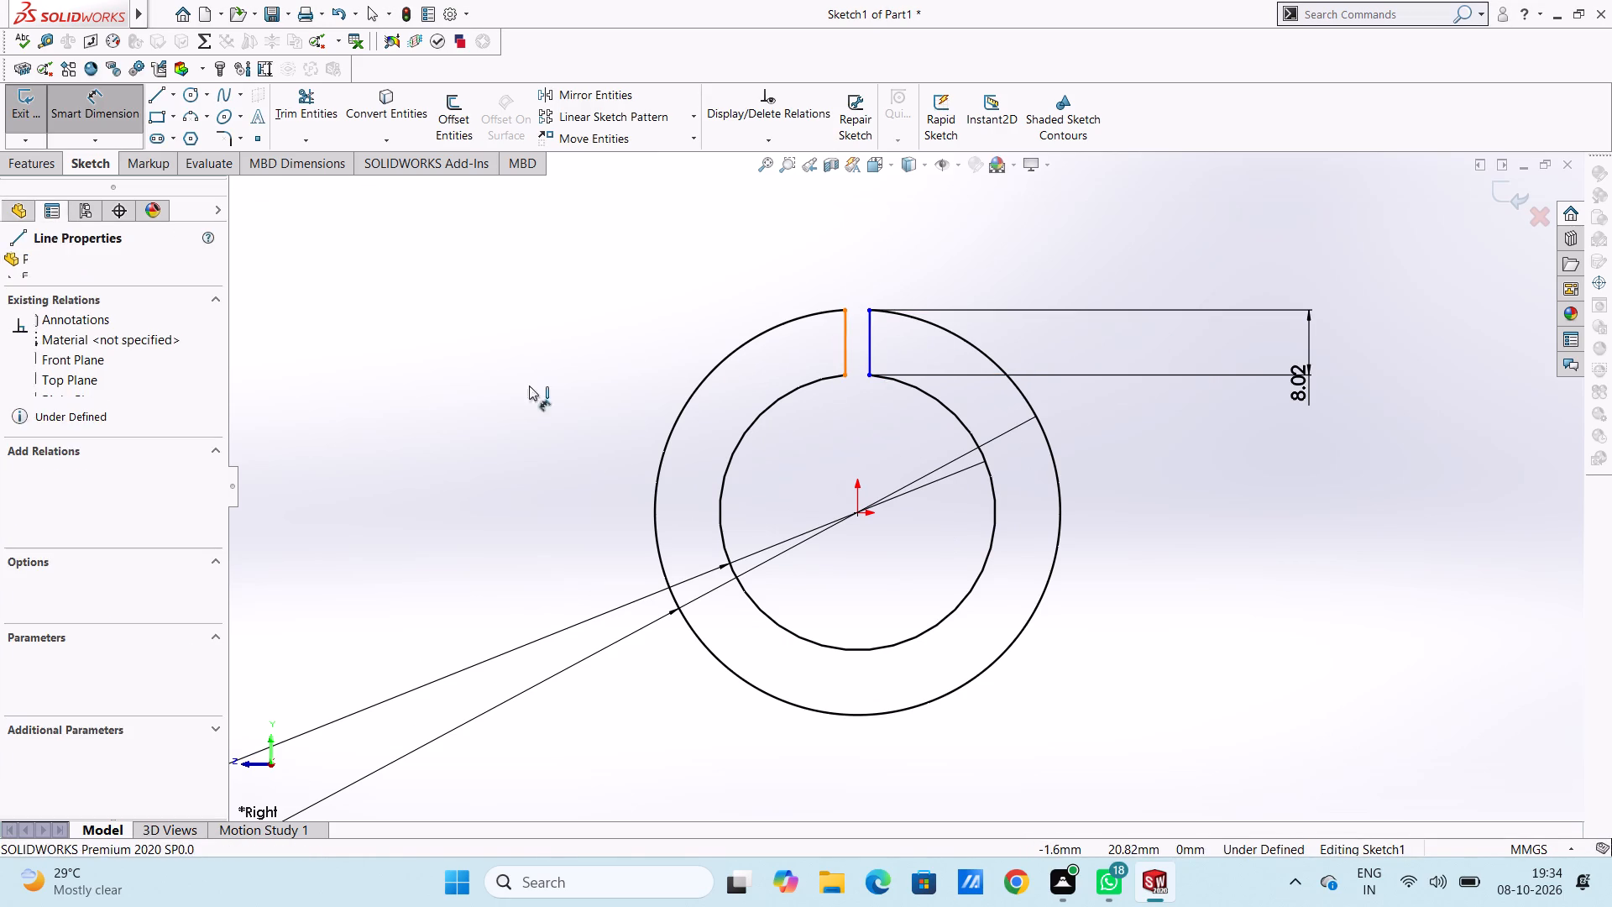
pyautogui.click(431, 397)
pyautogui.click(370, 370)
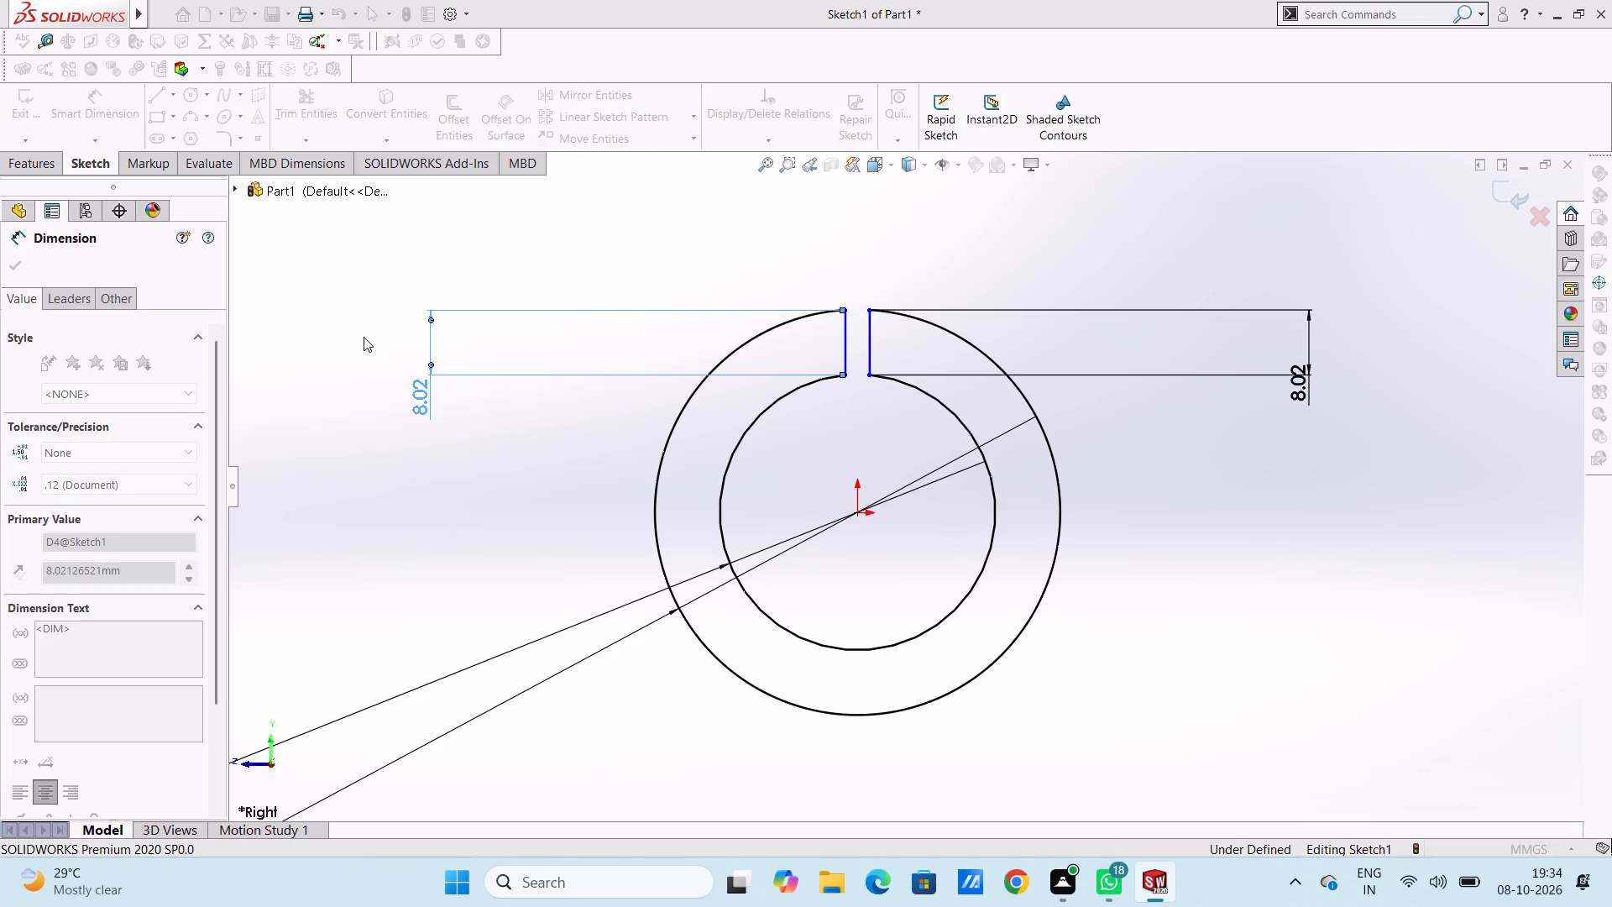
pyautogui.click(361, 291)
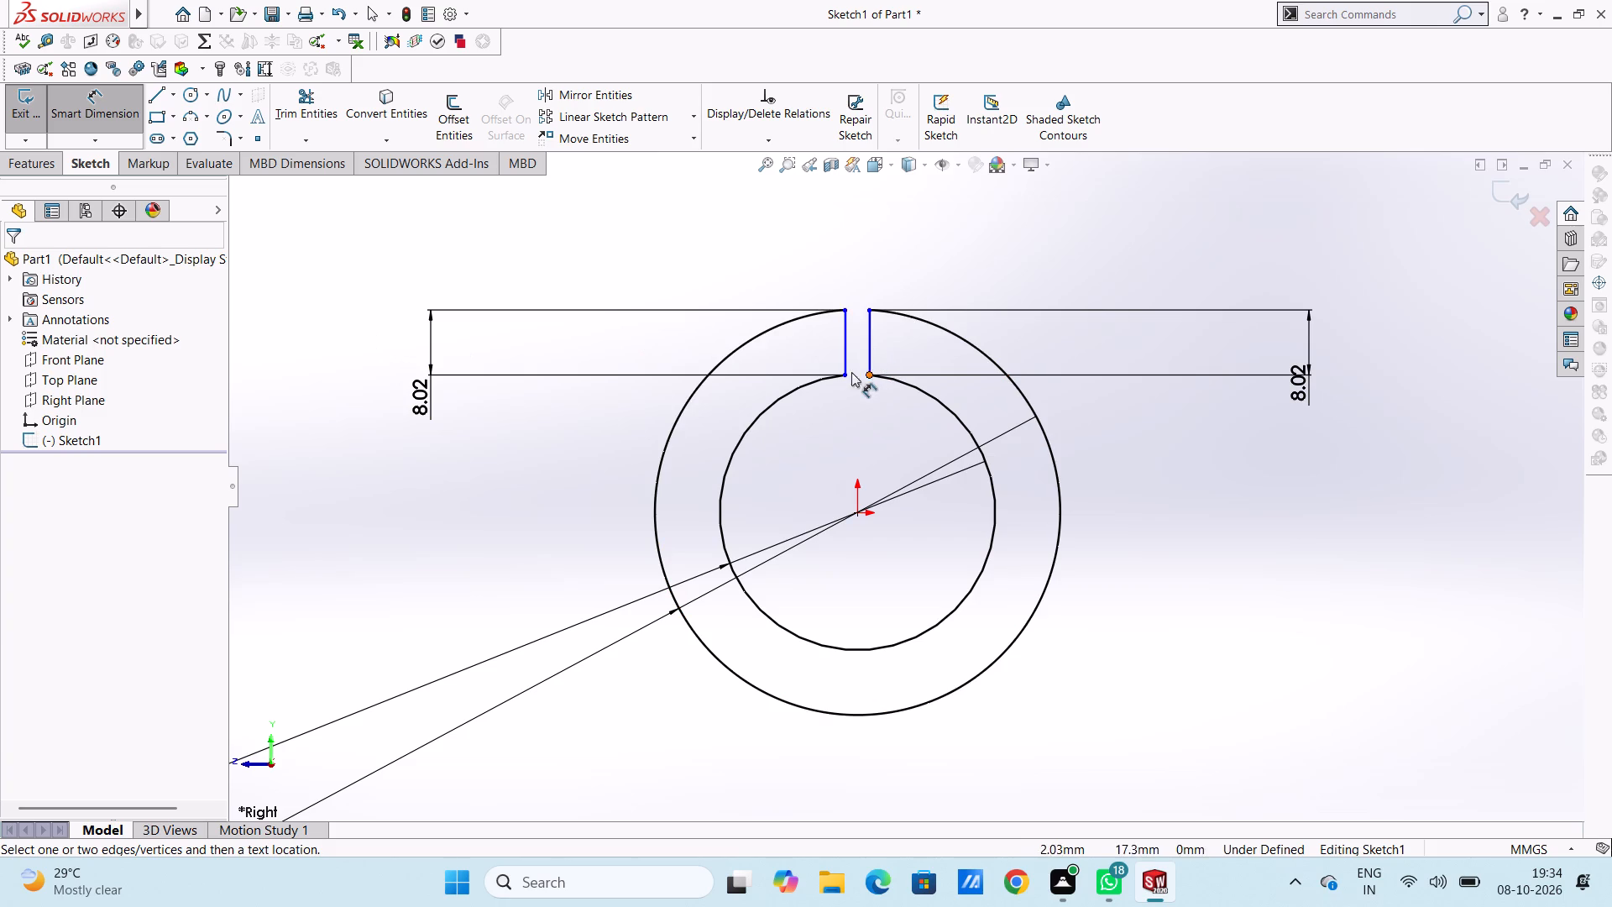
# Dimension the horizontal distance from the left slot edge's lower endpoint to the origin.
pyautogui.click(846, 370)
pyautogui.click(859, 511)
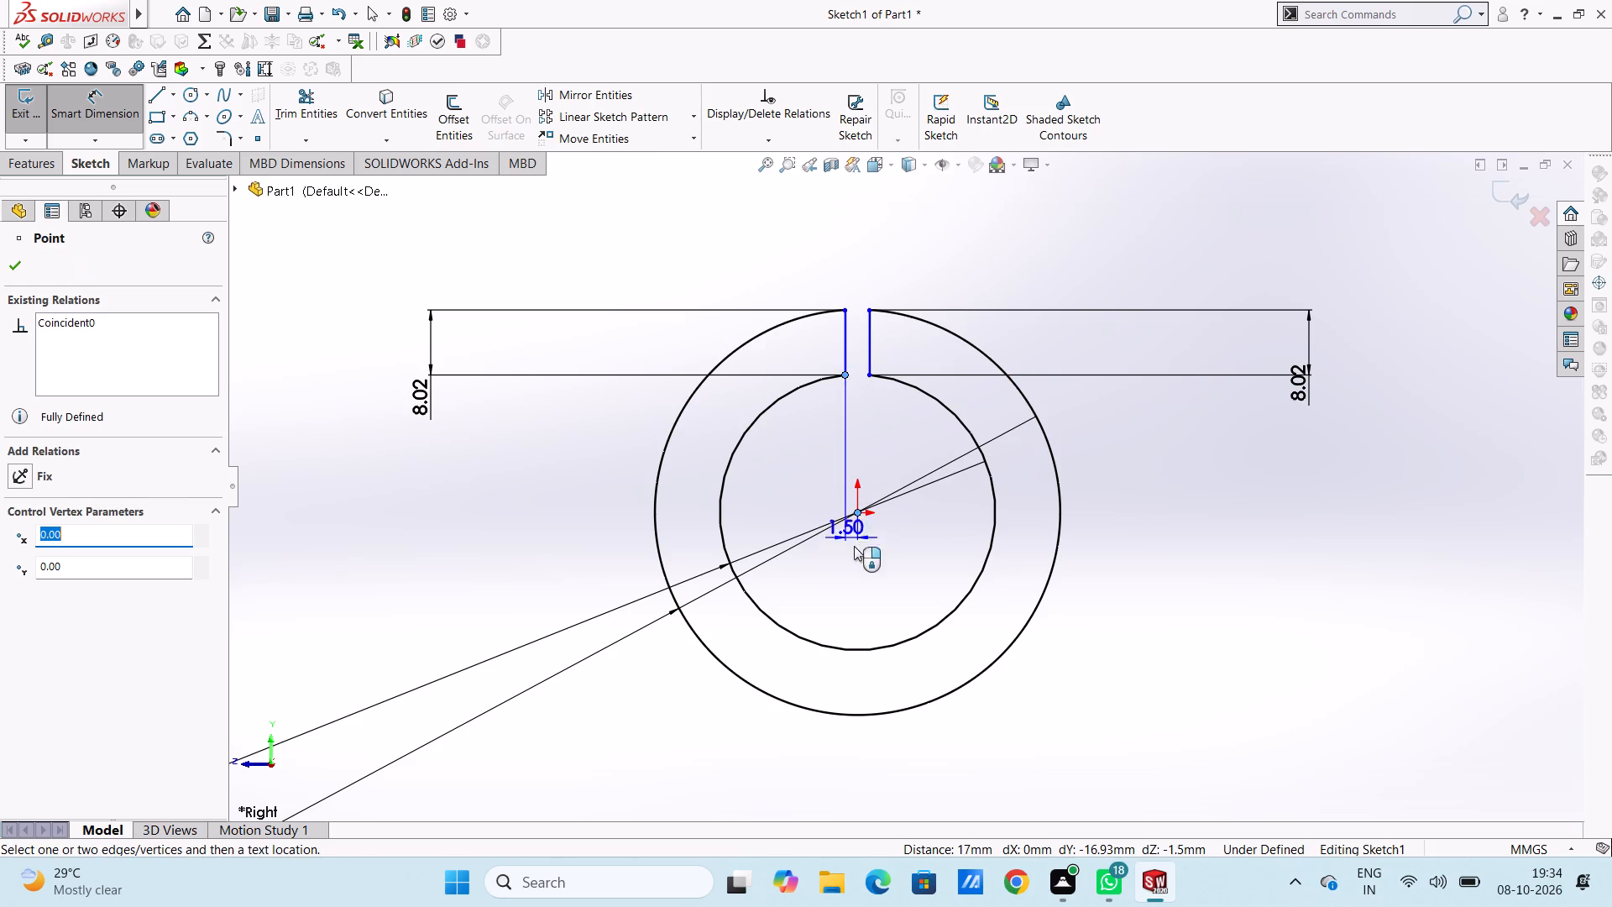
pyautogui.click(850, 577)
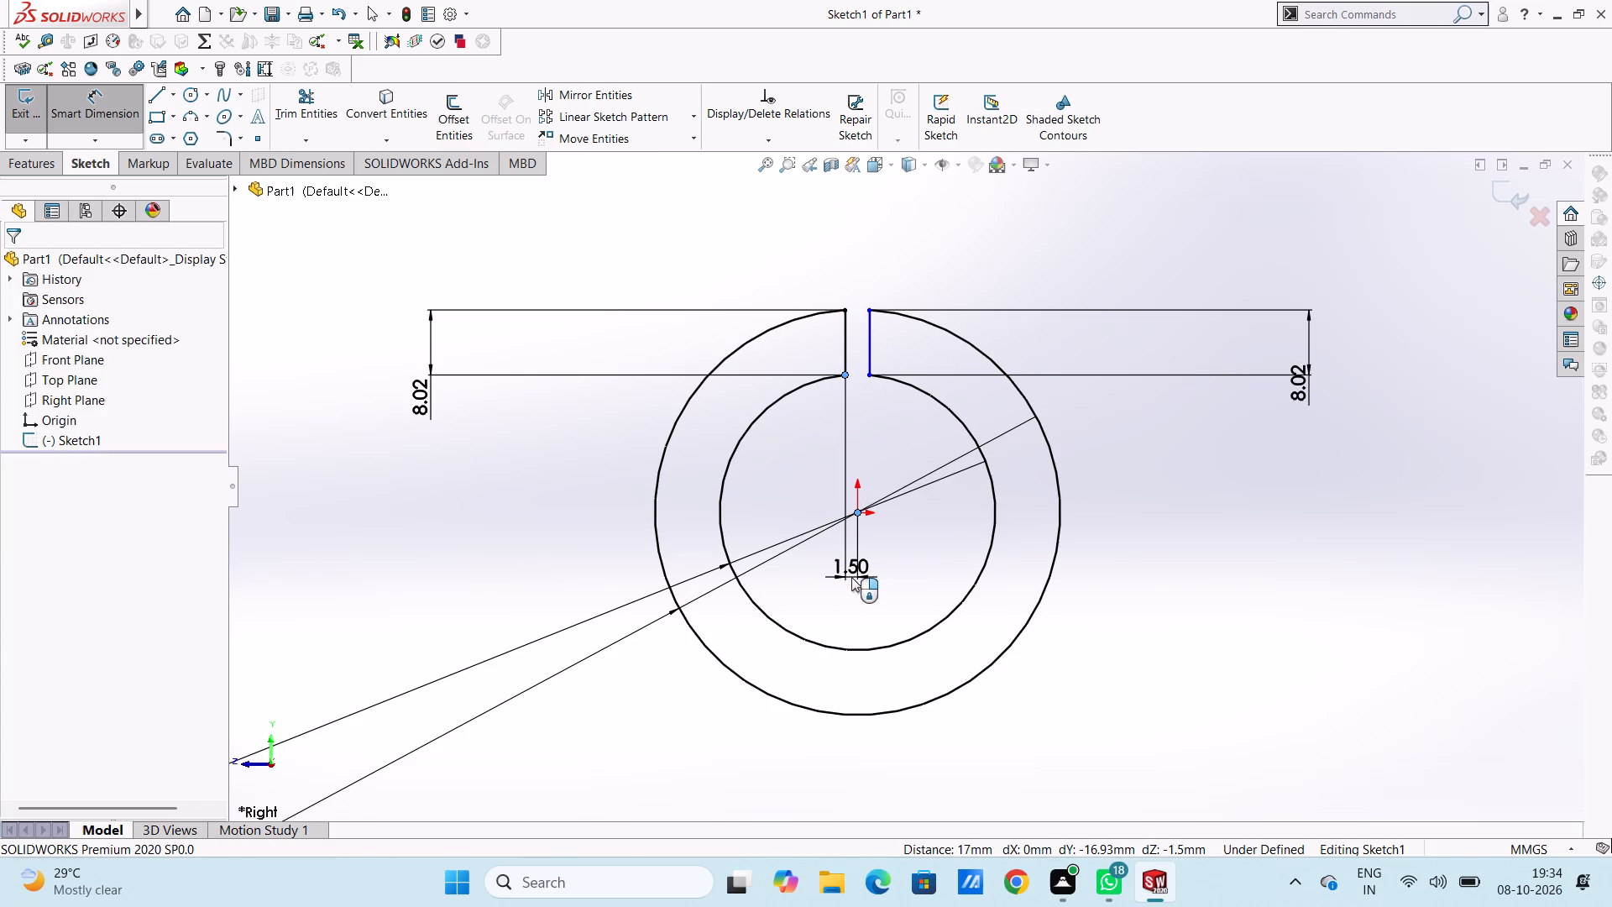
pyautogui.click(780, 554)
pyautogui.click(772, 500)
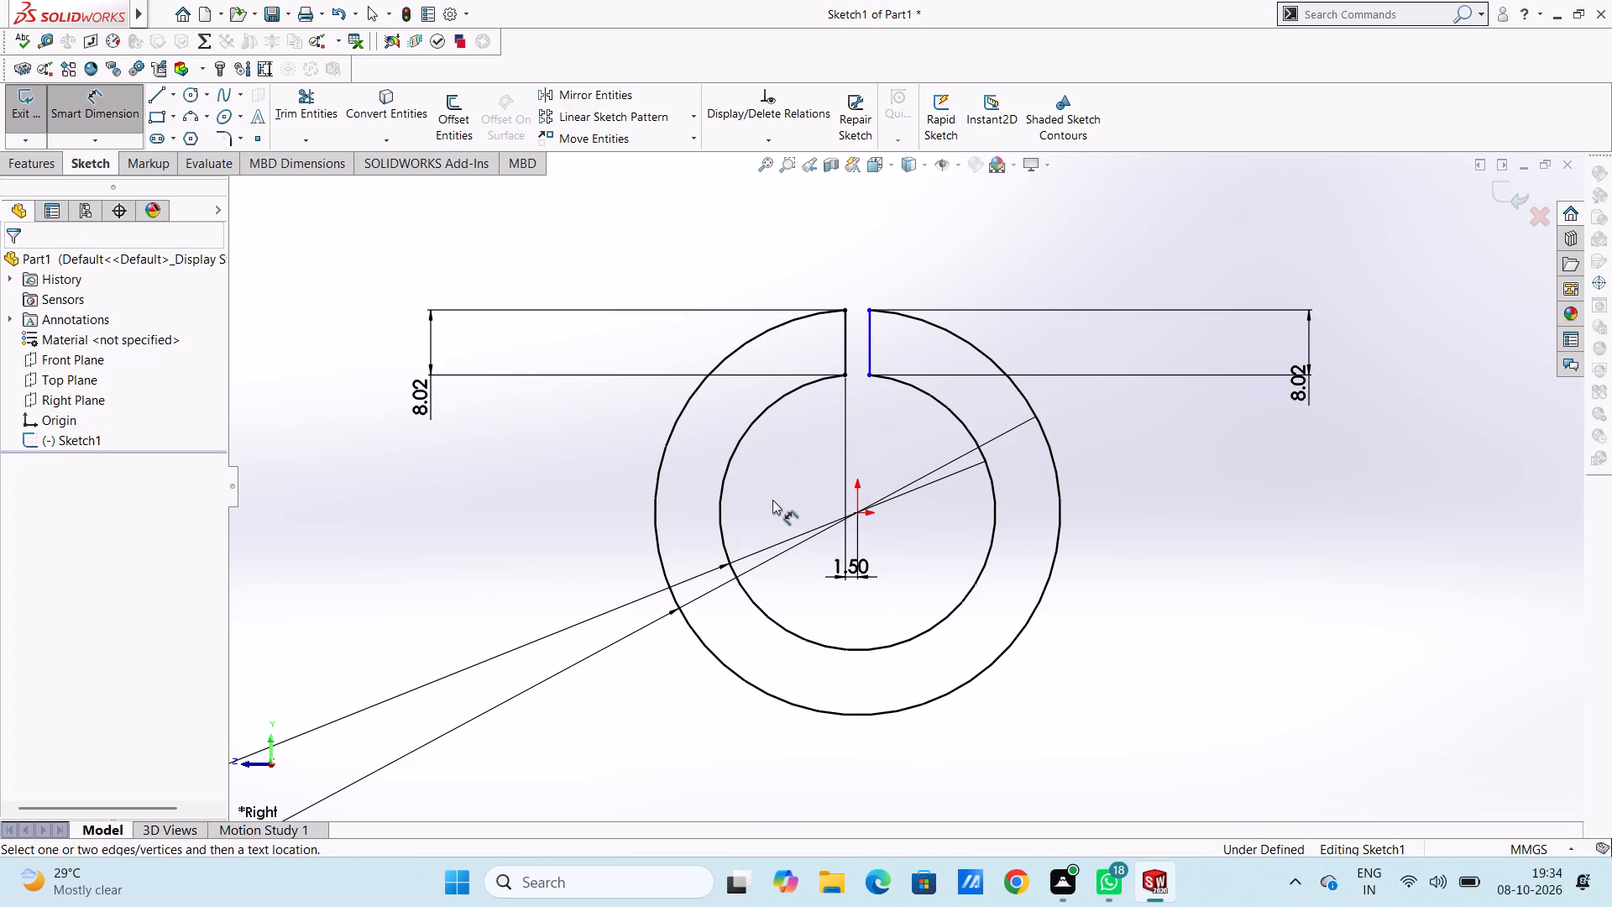
# Dimension the vertical distance from the origin to the right slot edge's lower endpoint, and finish dimensioning.
pyautogui.click(858, 514)
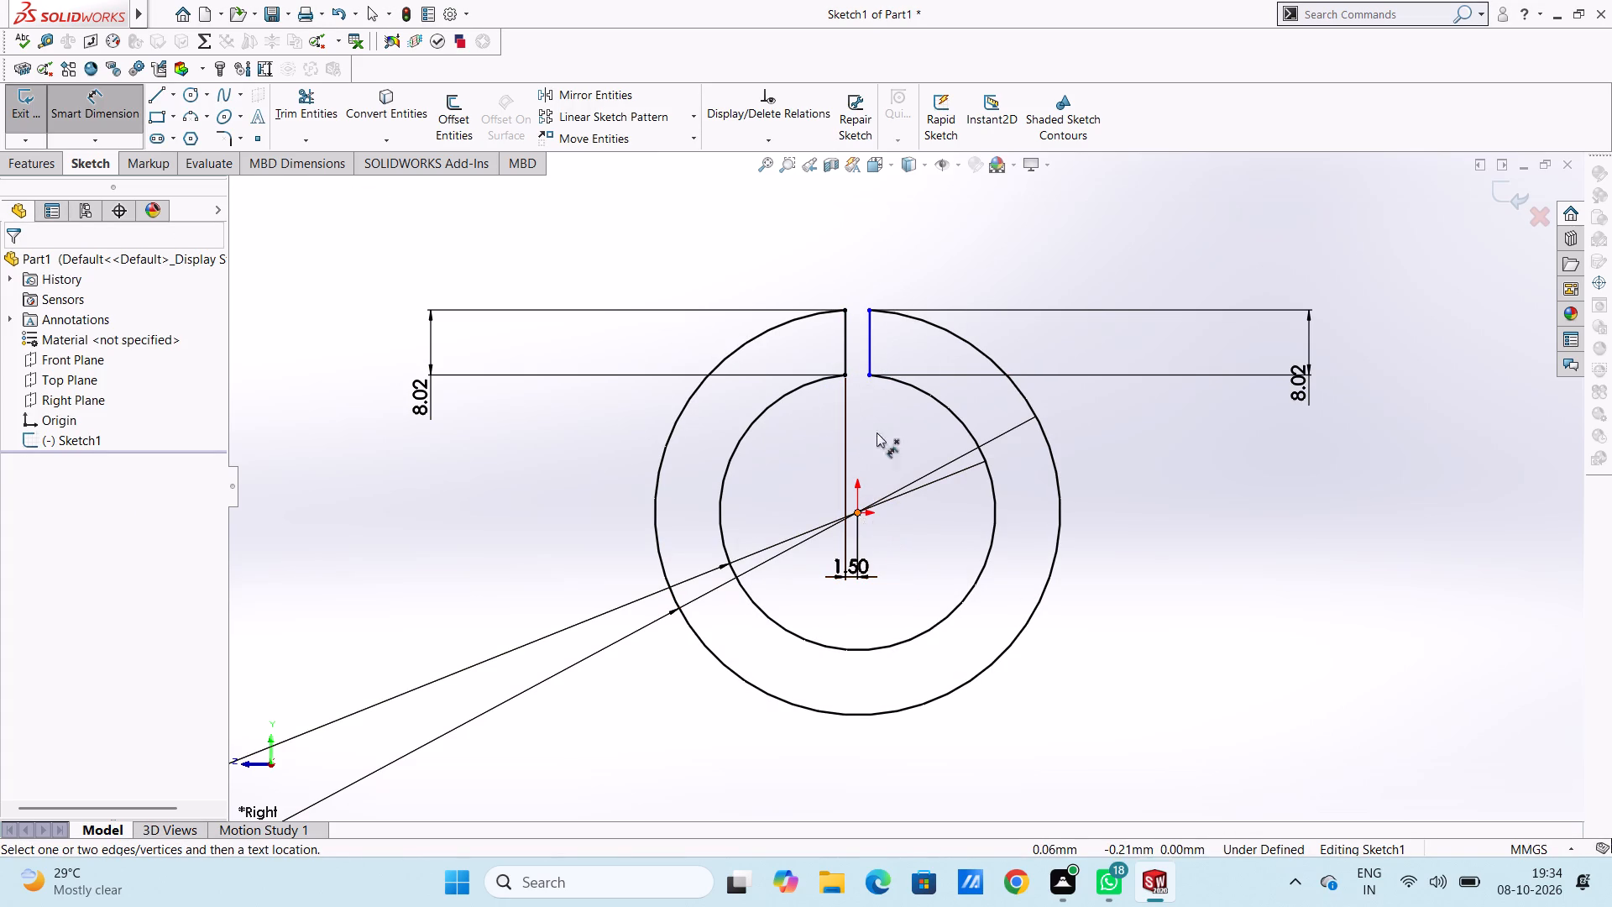
pyautogui.click(871, 379)
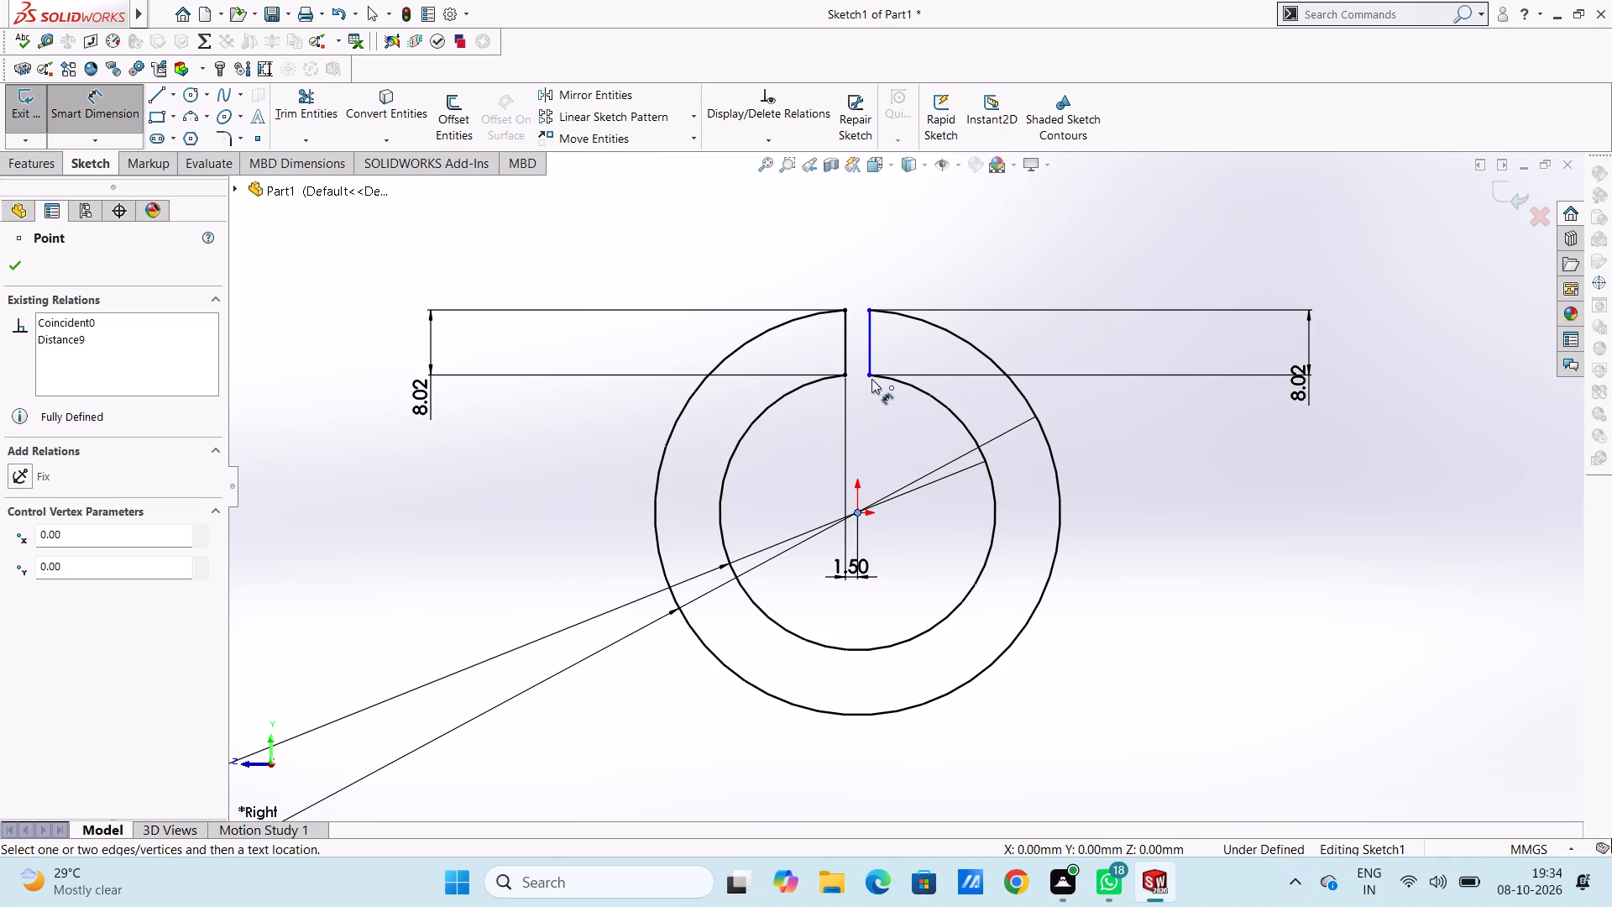
pyautogui.click(1192, 472)
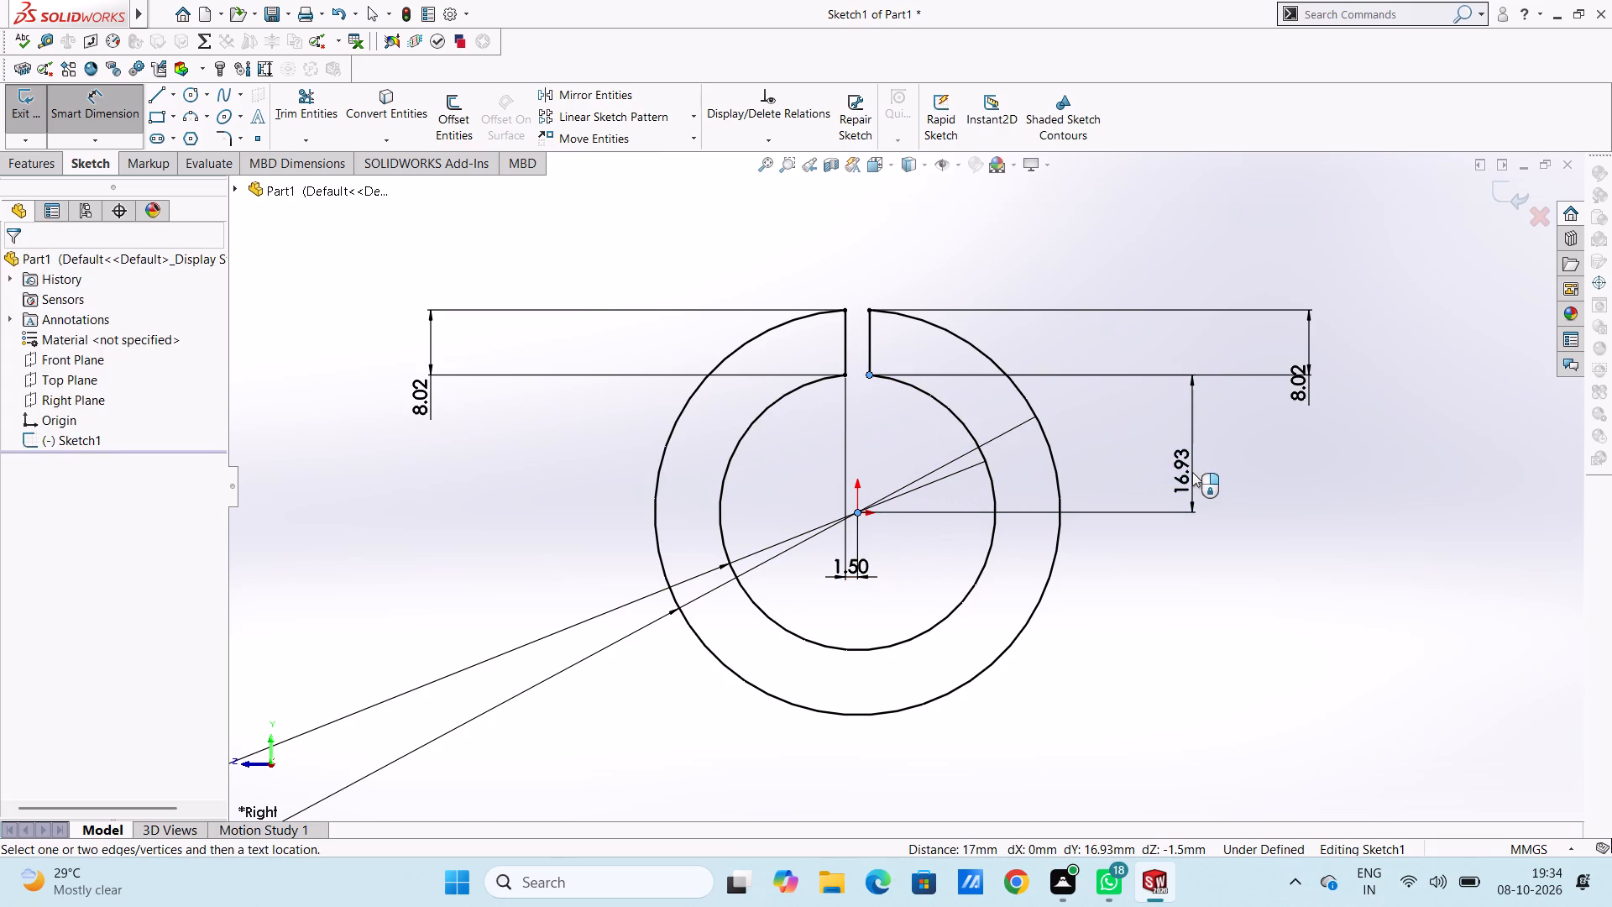
pyautogui.click(1121, 438)
pyautogui.click(1116, 426)
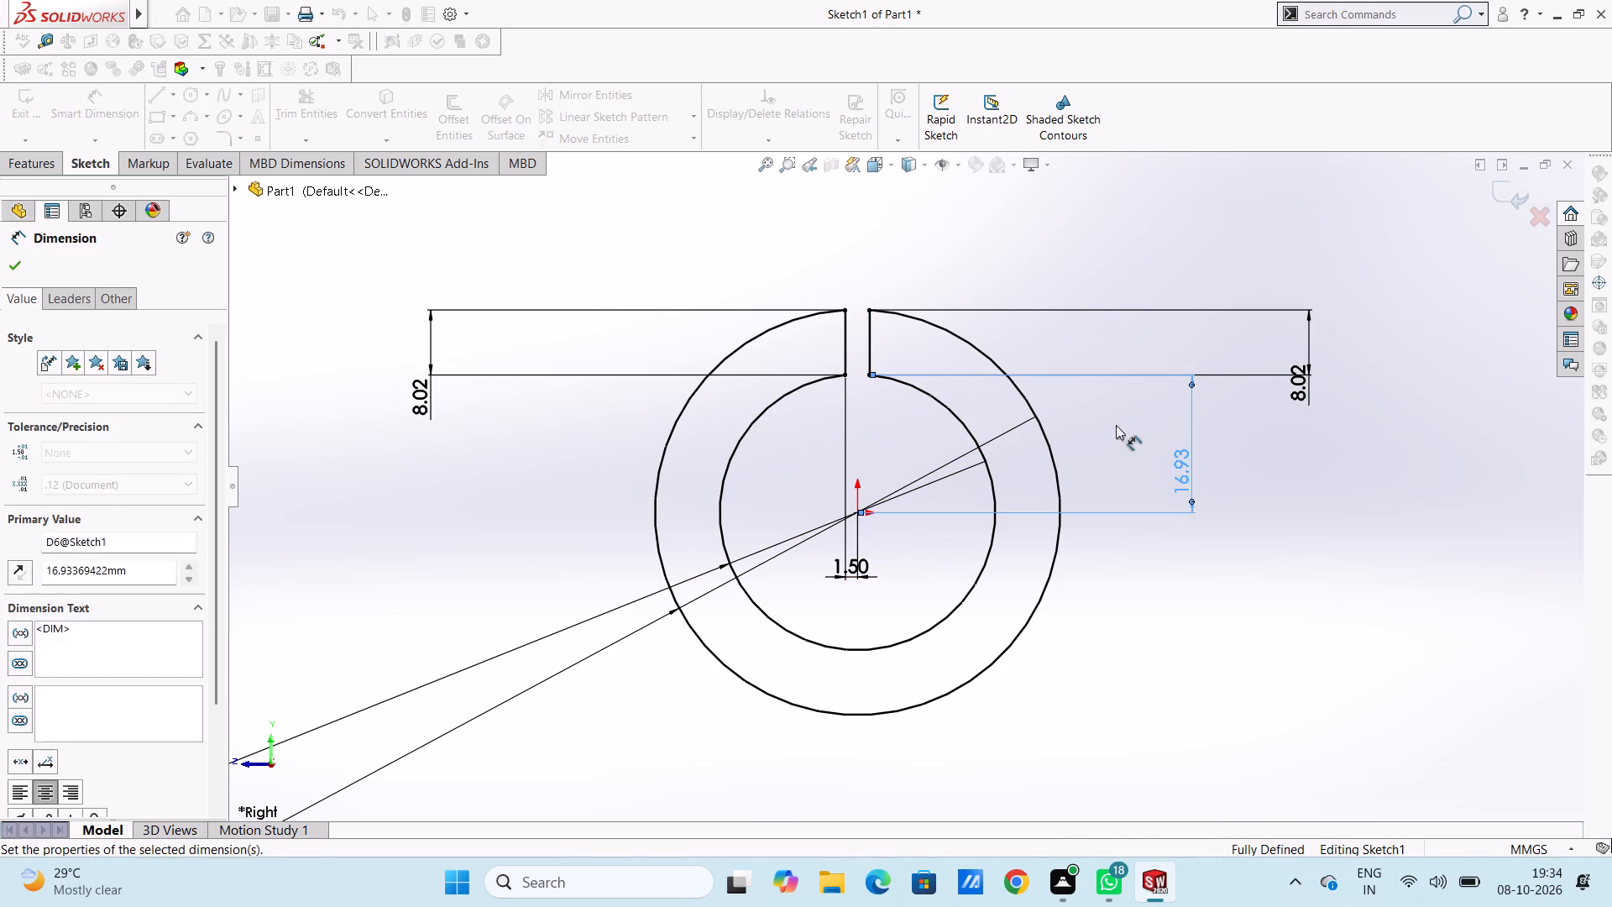
pyautogui.moveTo(1014, 273); pyautogui.dragTo(1044, 302, button='middle')
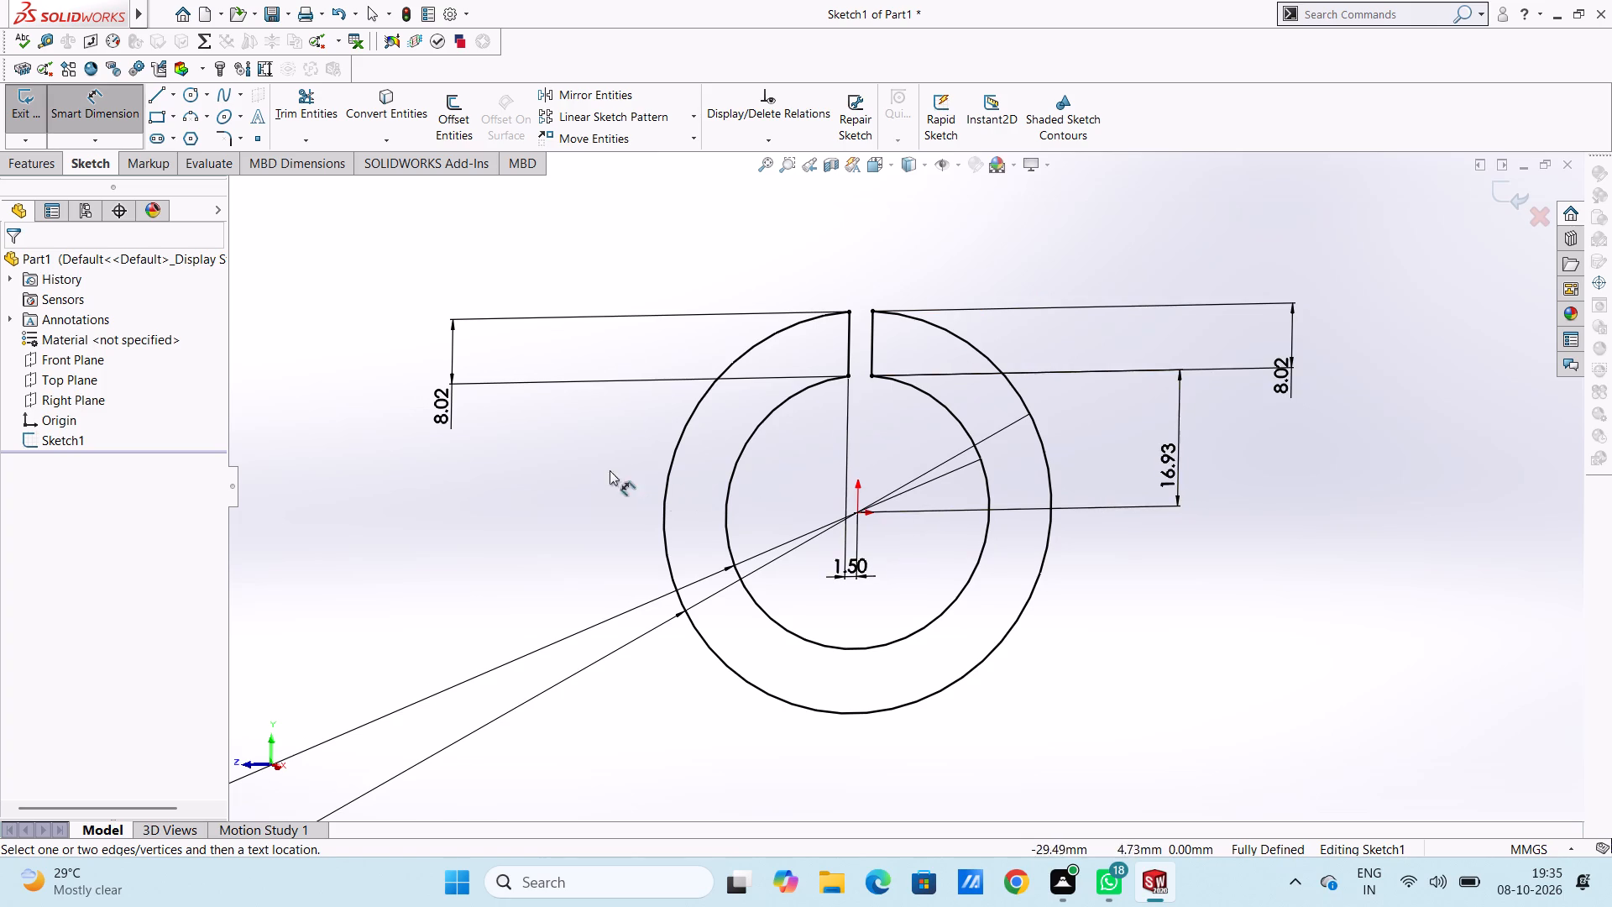
pyautogui.moveTo(561, 474); pyautogui.dragTo(585, 543, button='middle')
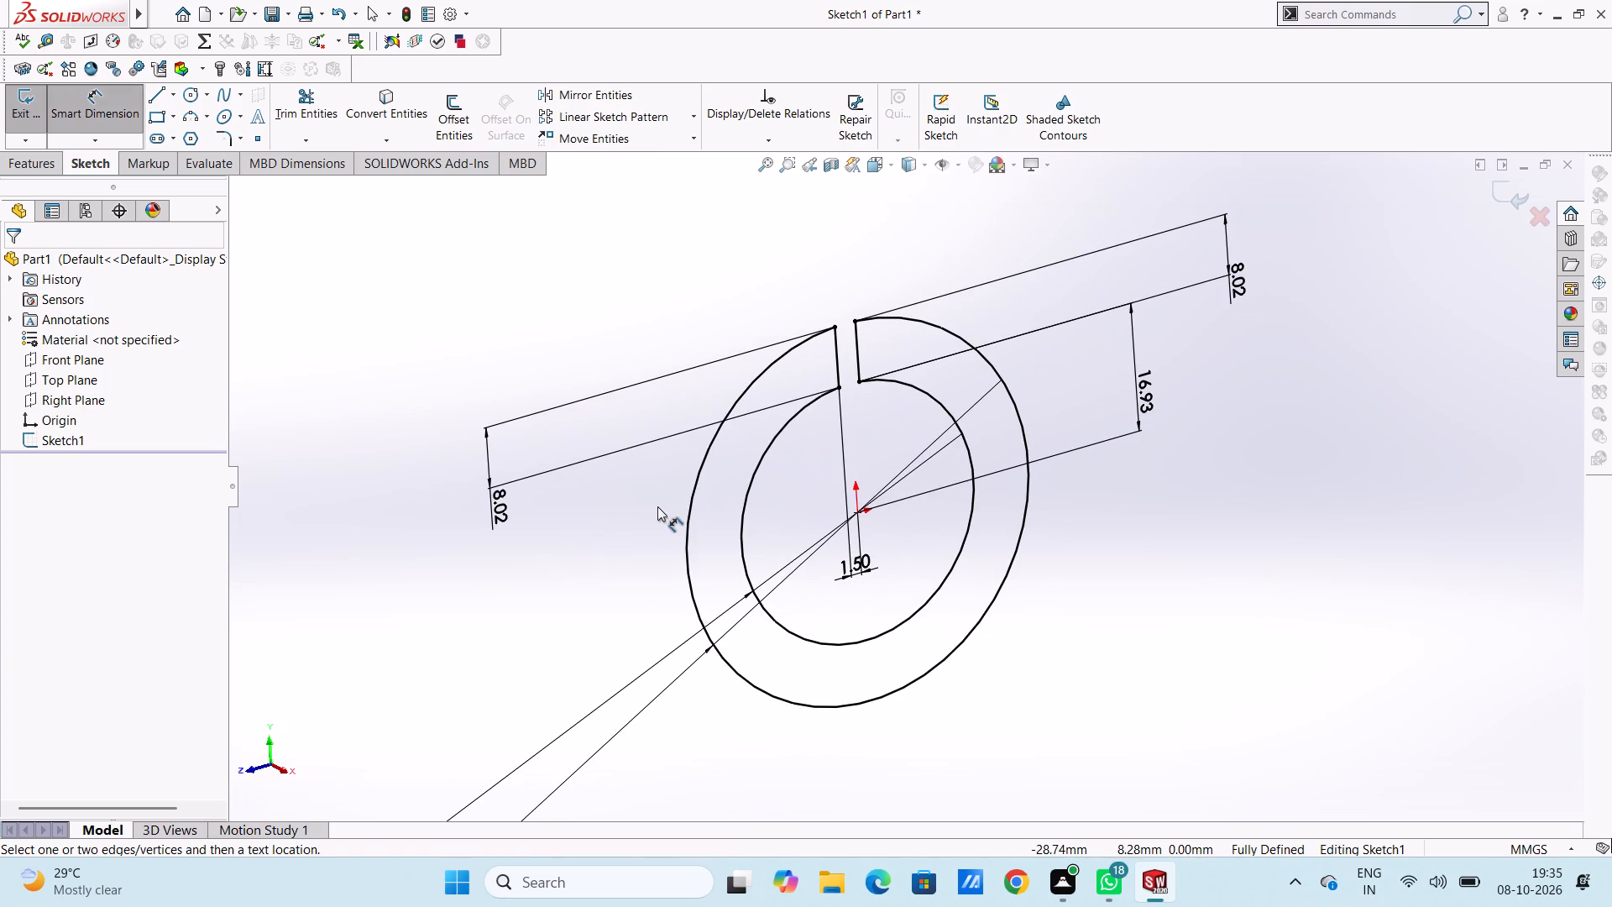
pyautogui.click(107, 121)
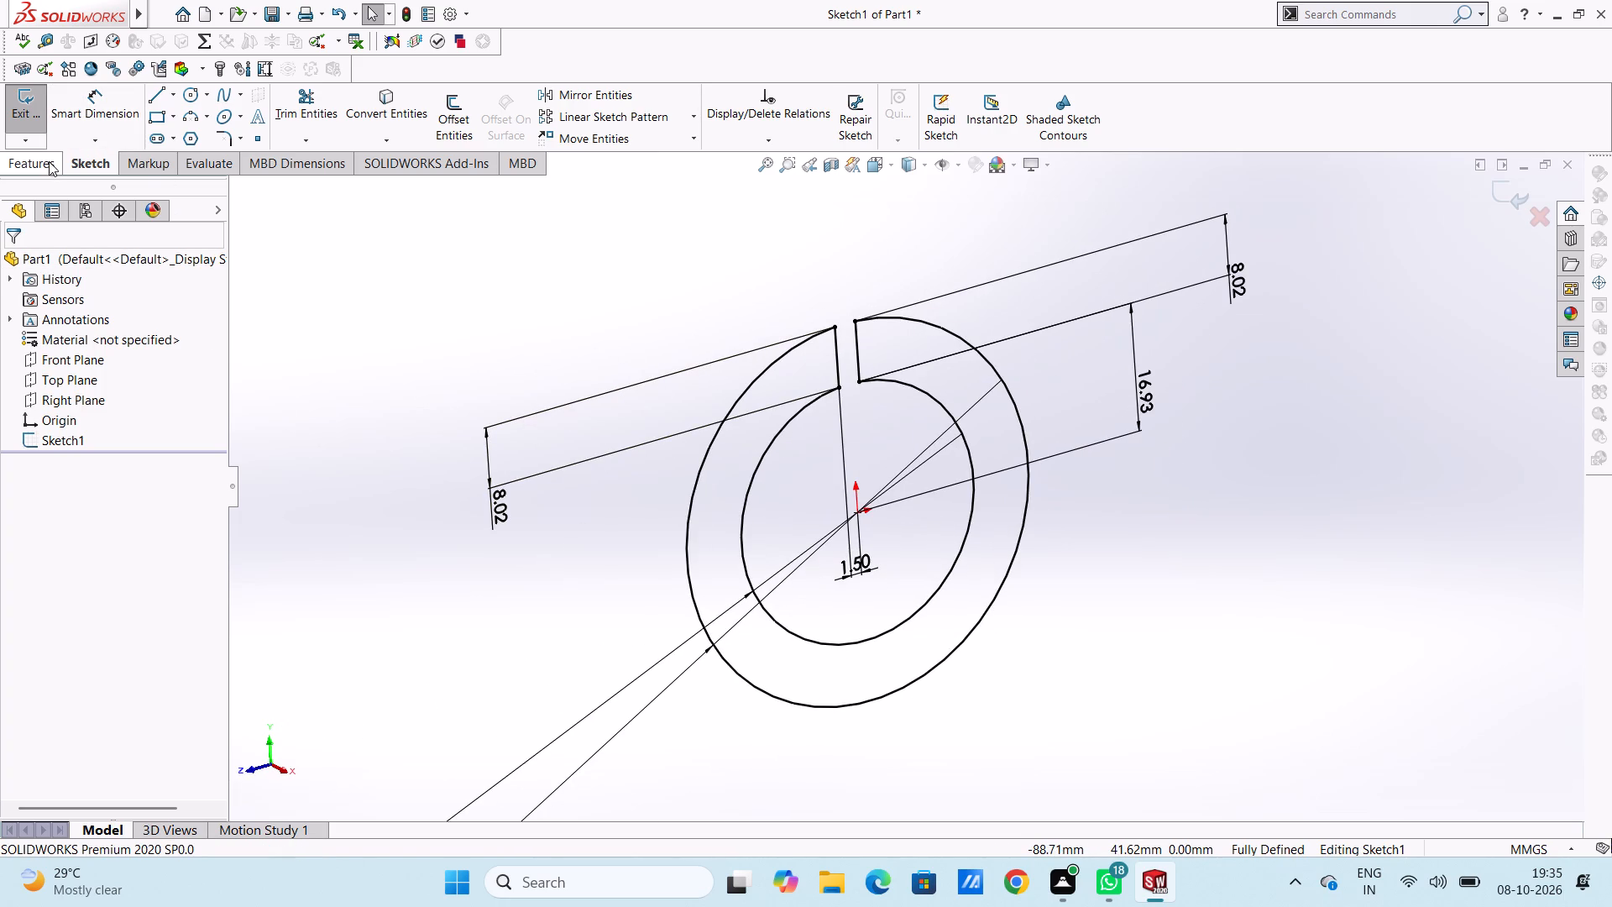
# Extrude the slotted ring profile as a blind boss 75 mm deep from the sketch plane.
pyautogui.click(49, 162)
pyautogui.click(50, 118)
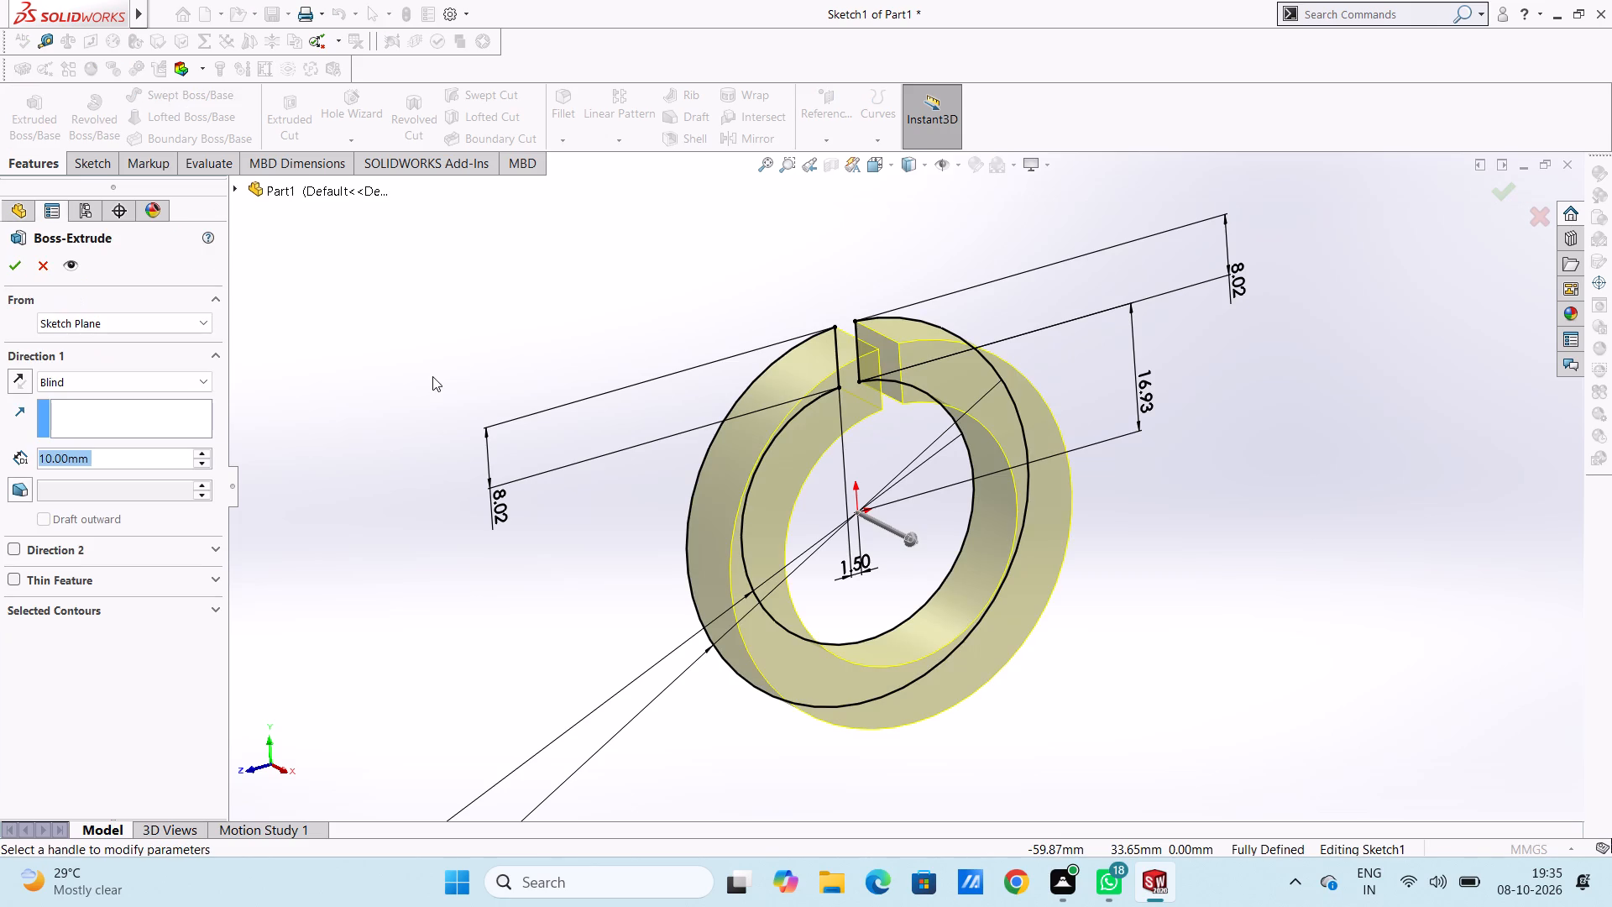
pyautogui.write('75')
pyautogui.press('Return')
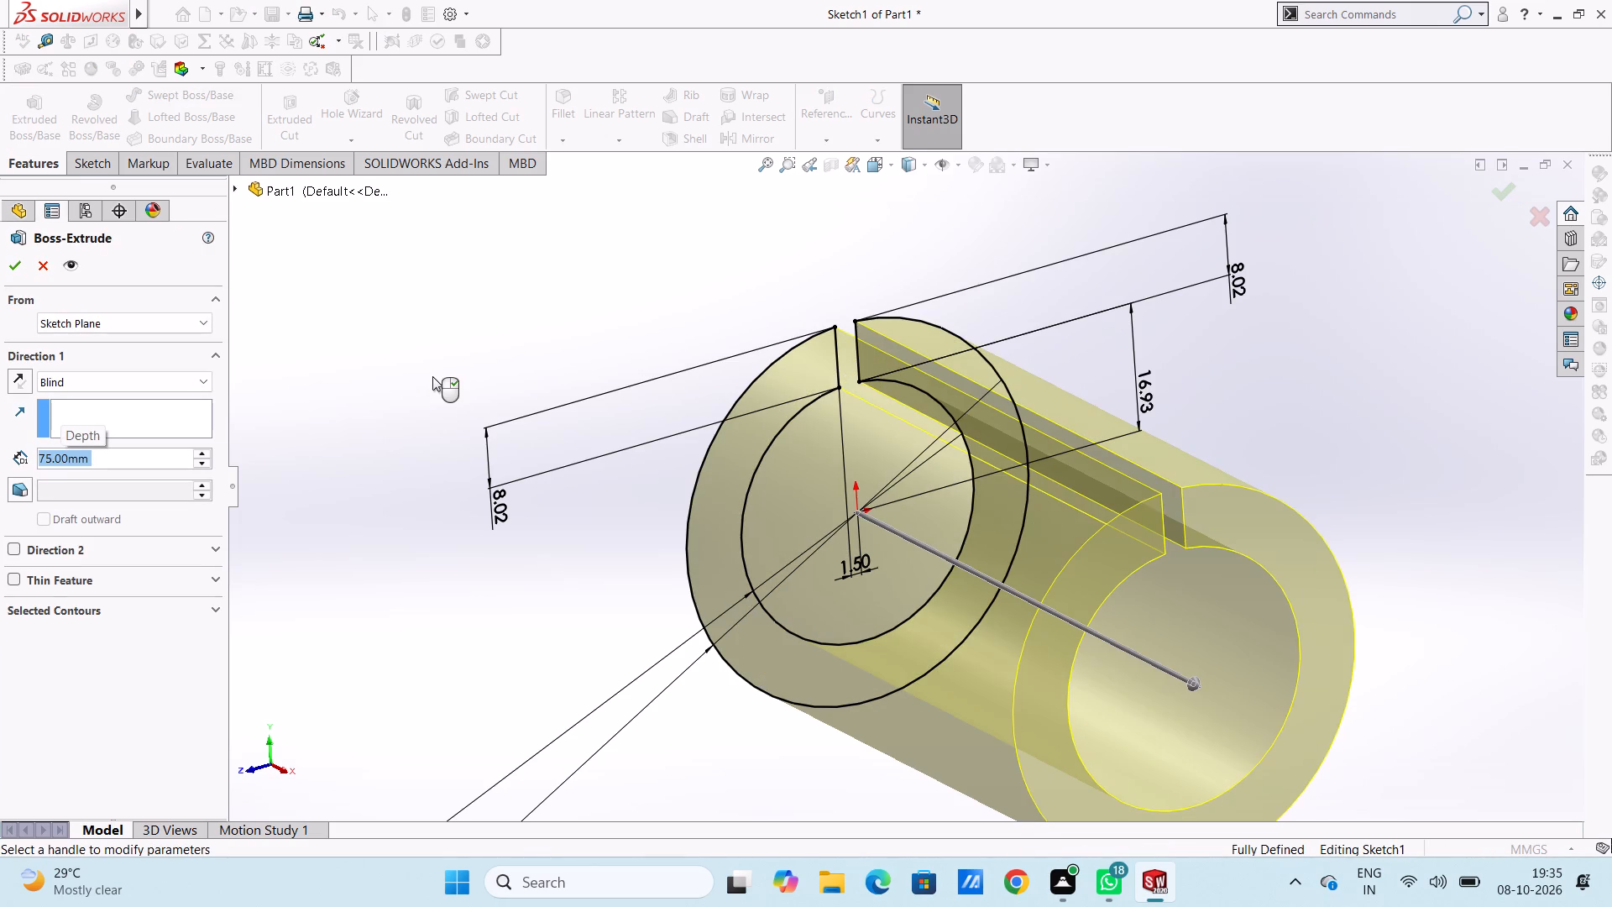
pyautogui.scroll(5, 347, 396)
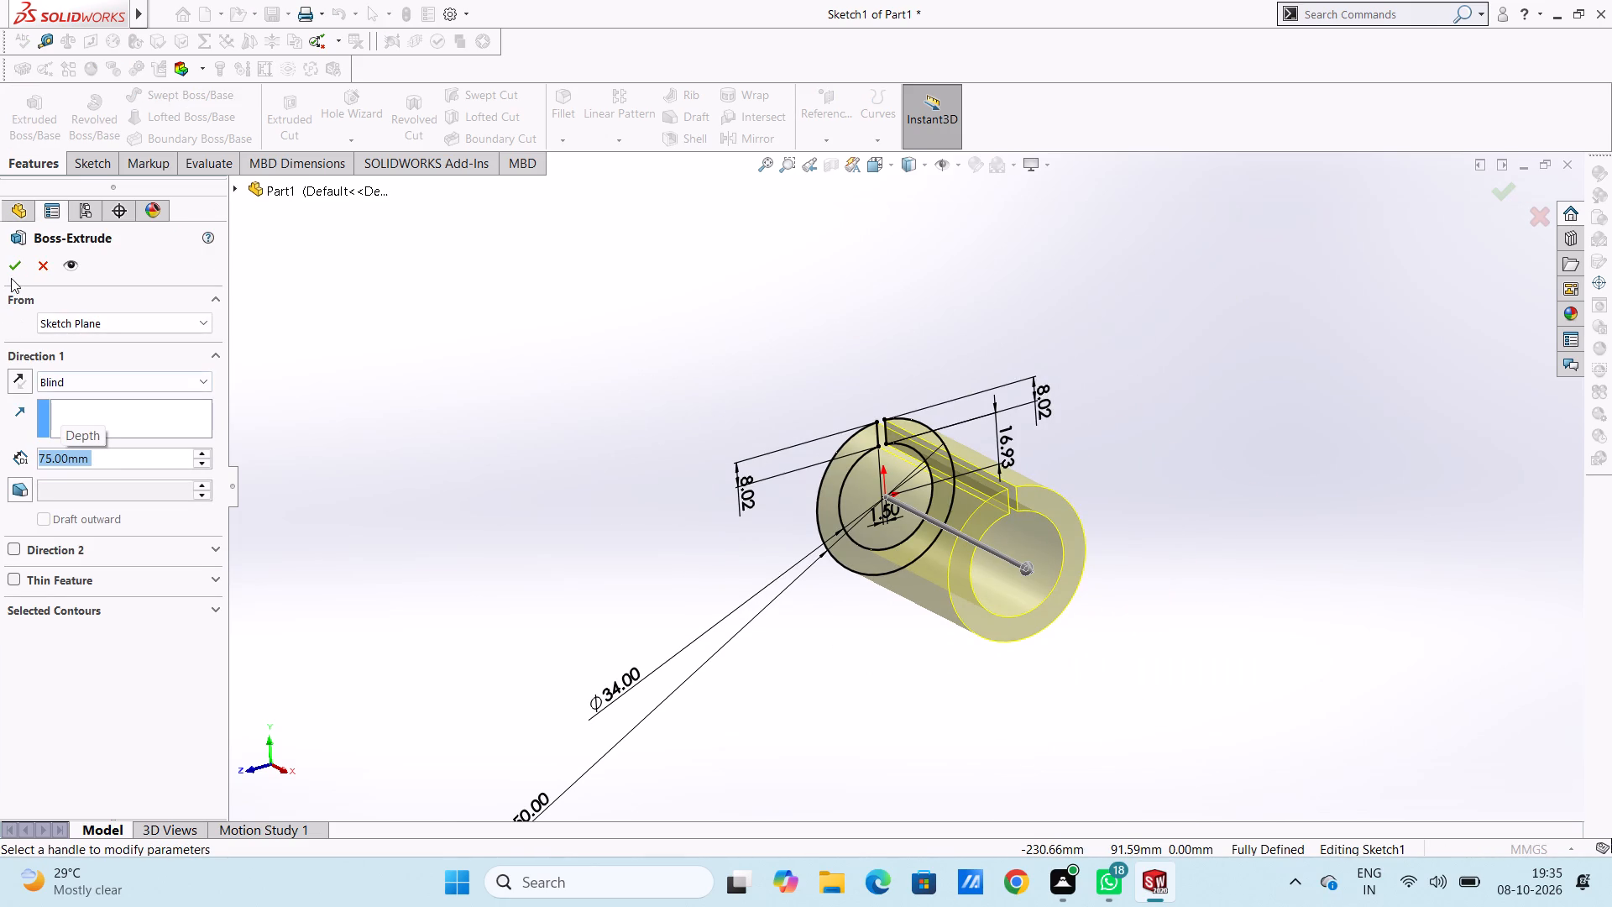
pyautogui.click(13, 270)
# Examine the extruded slotted cylinder from several angles.
pyautogui.click(504, 503)
pyautogui.click(504, 503)
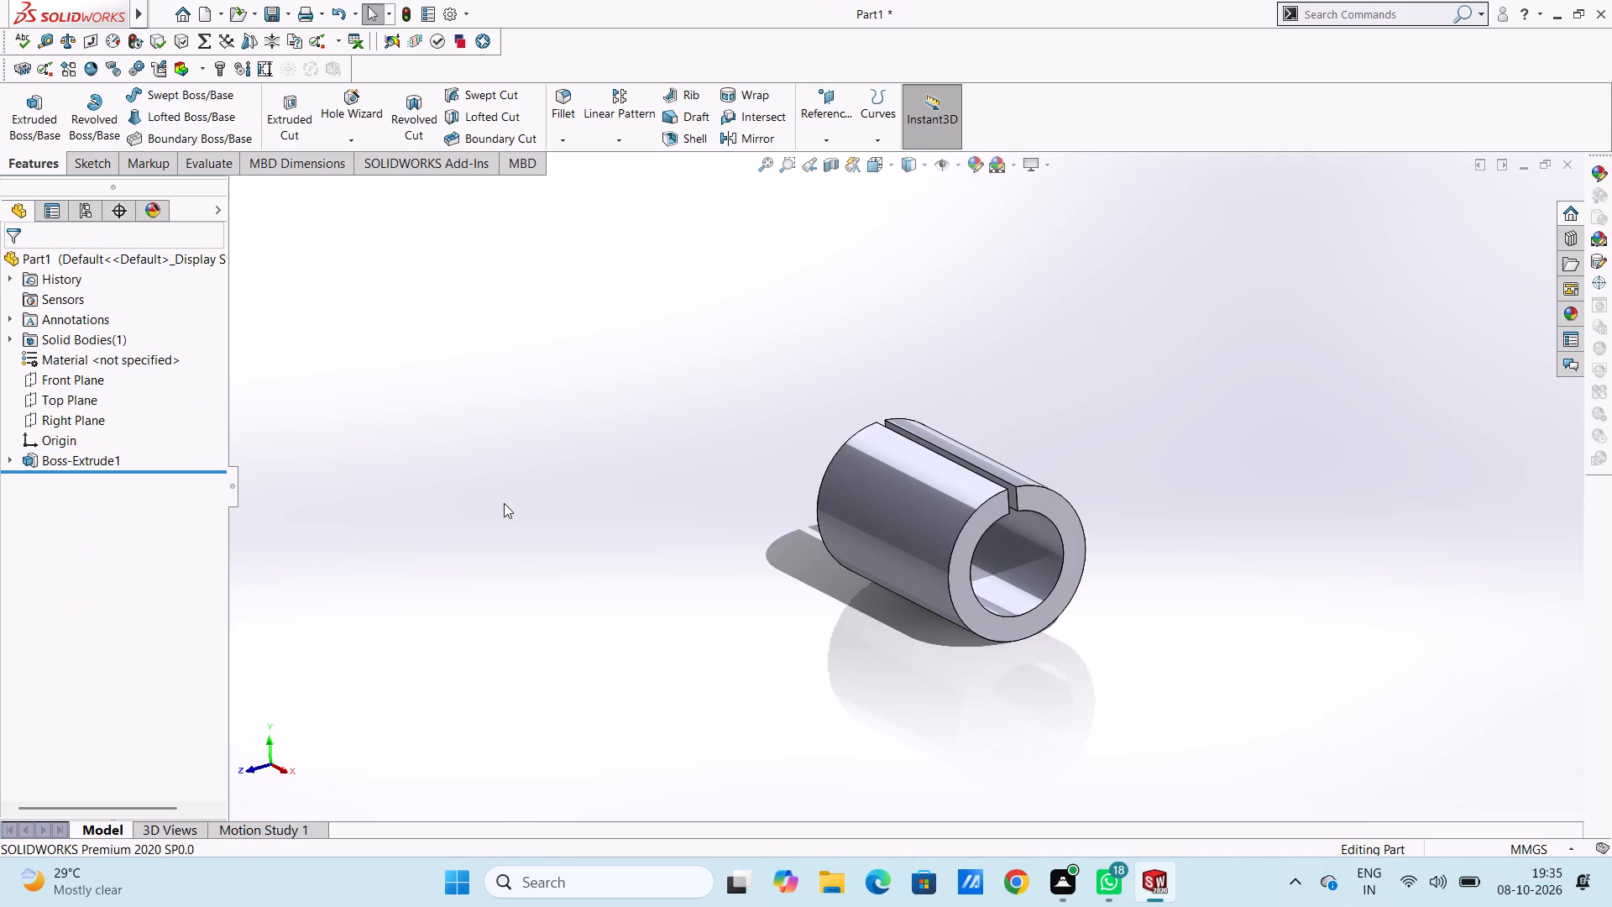
pyautogui.moveTo(1144, 553); pyautogui.dragTo(1071, 593, button='middle')
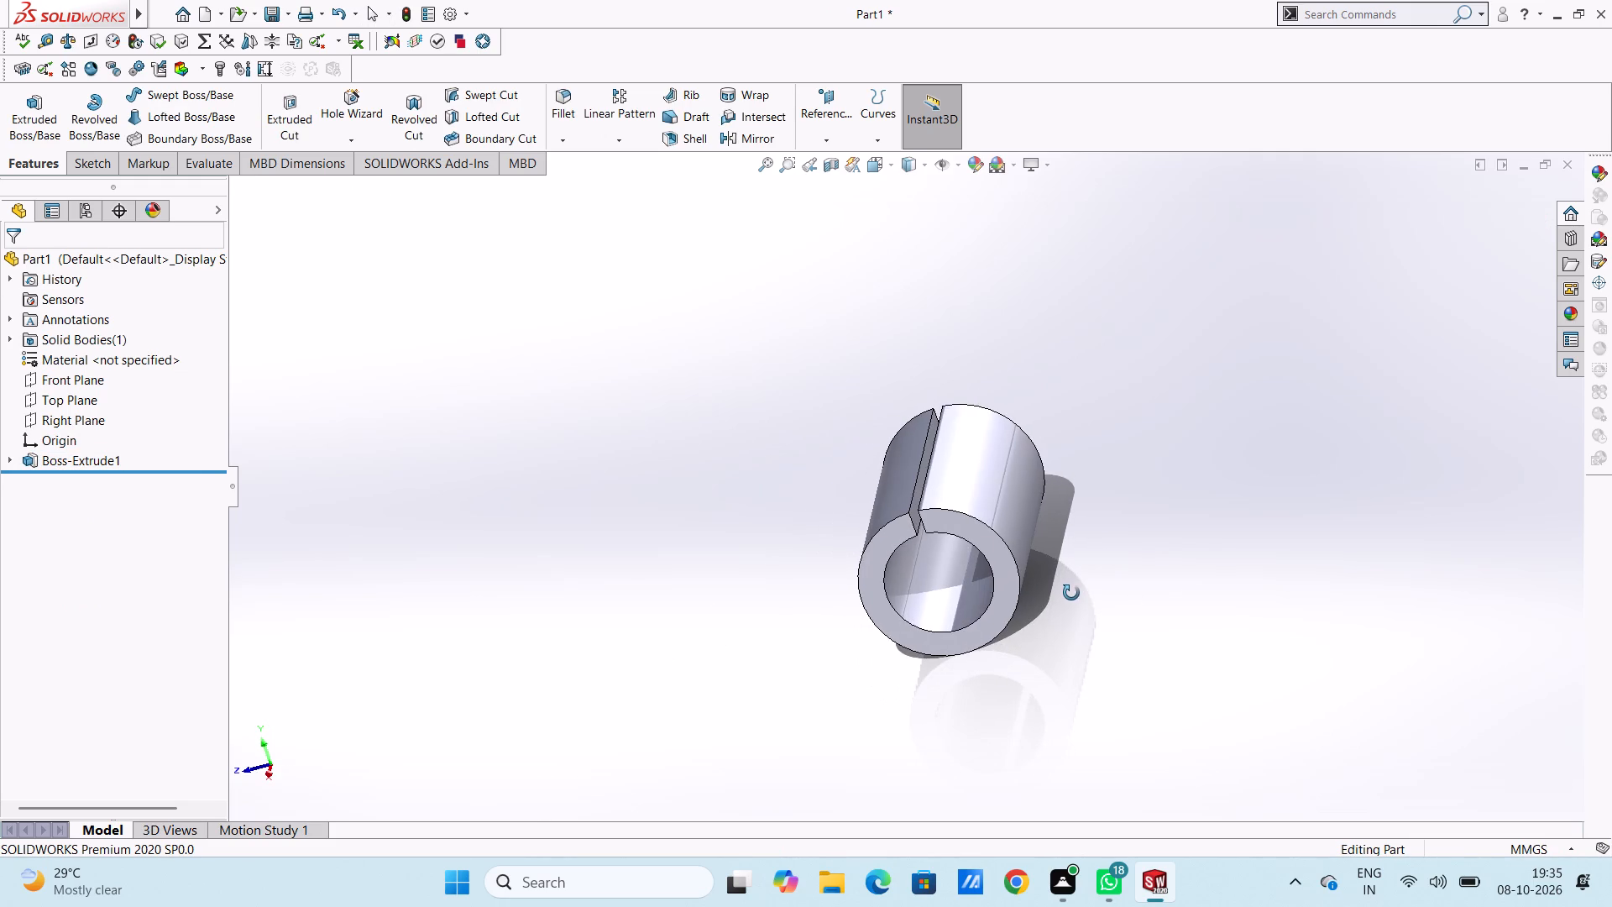
pyautogui.moveTo(1071, 593); pyautogui.dragTo(1097, 590, button='middle')
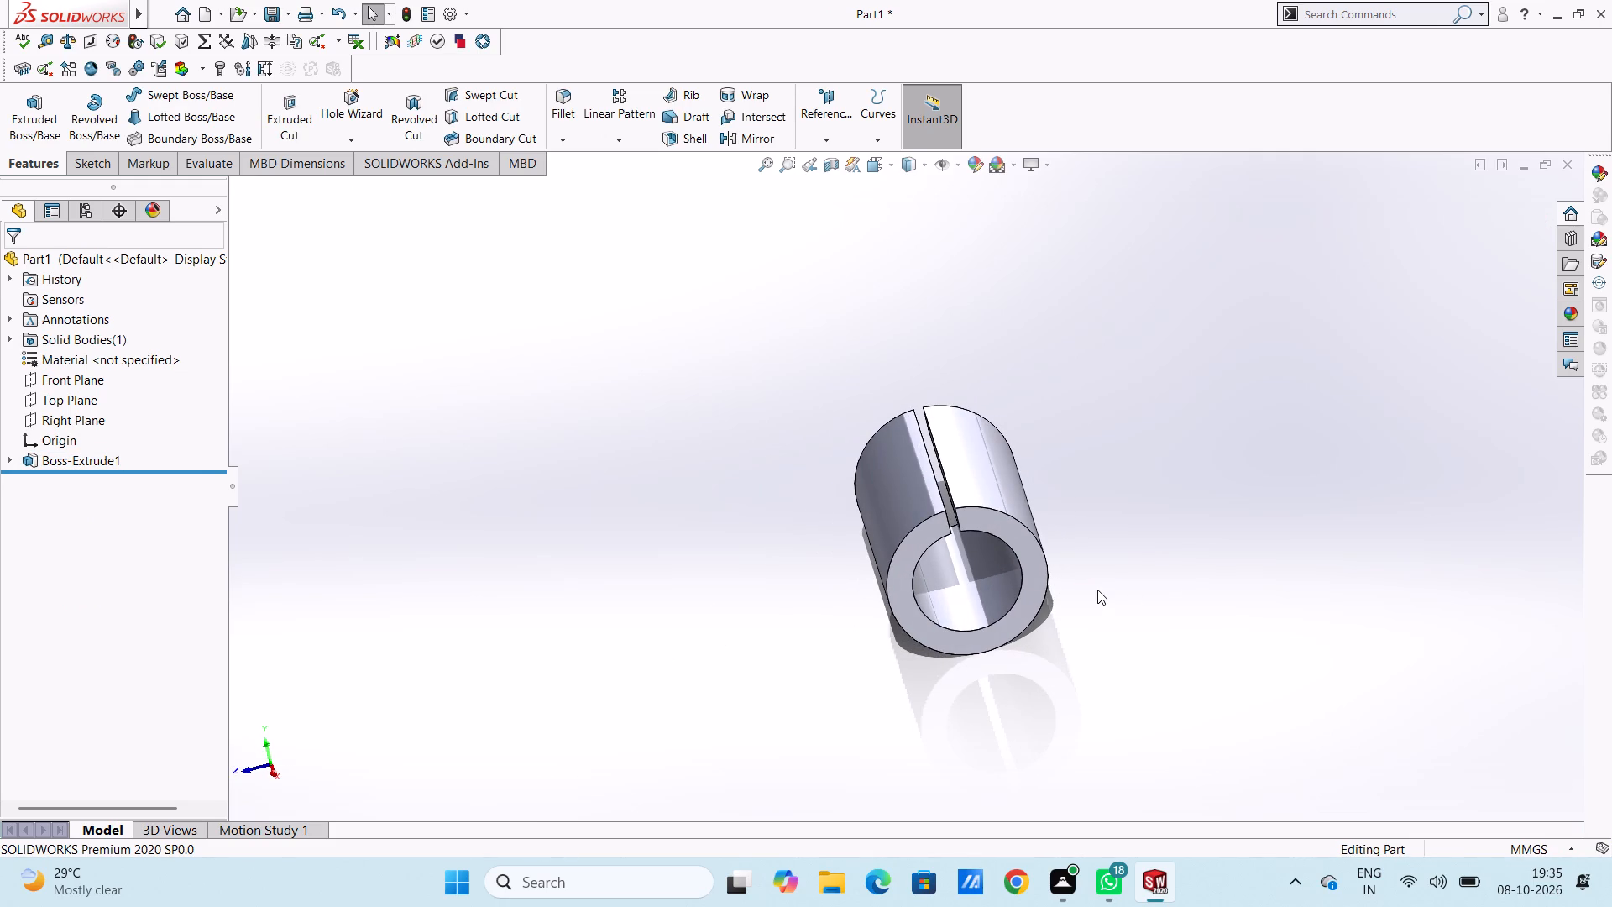
pyautogui.moveTo(1097, 590); pyautogui.dragTo(1168, 522, button='middle')
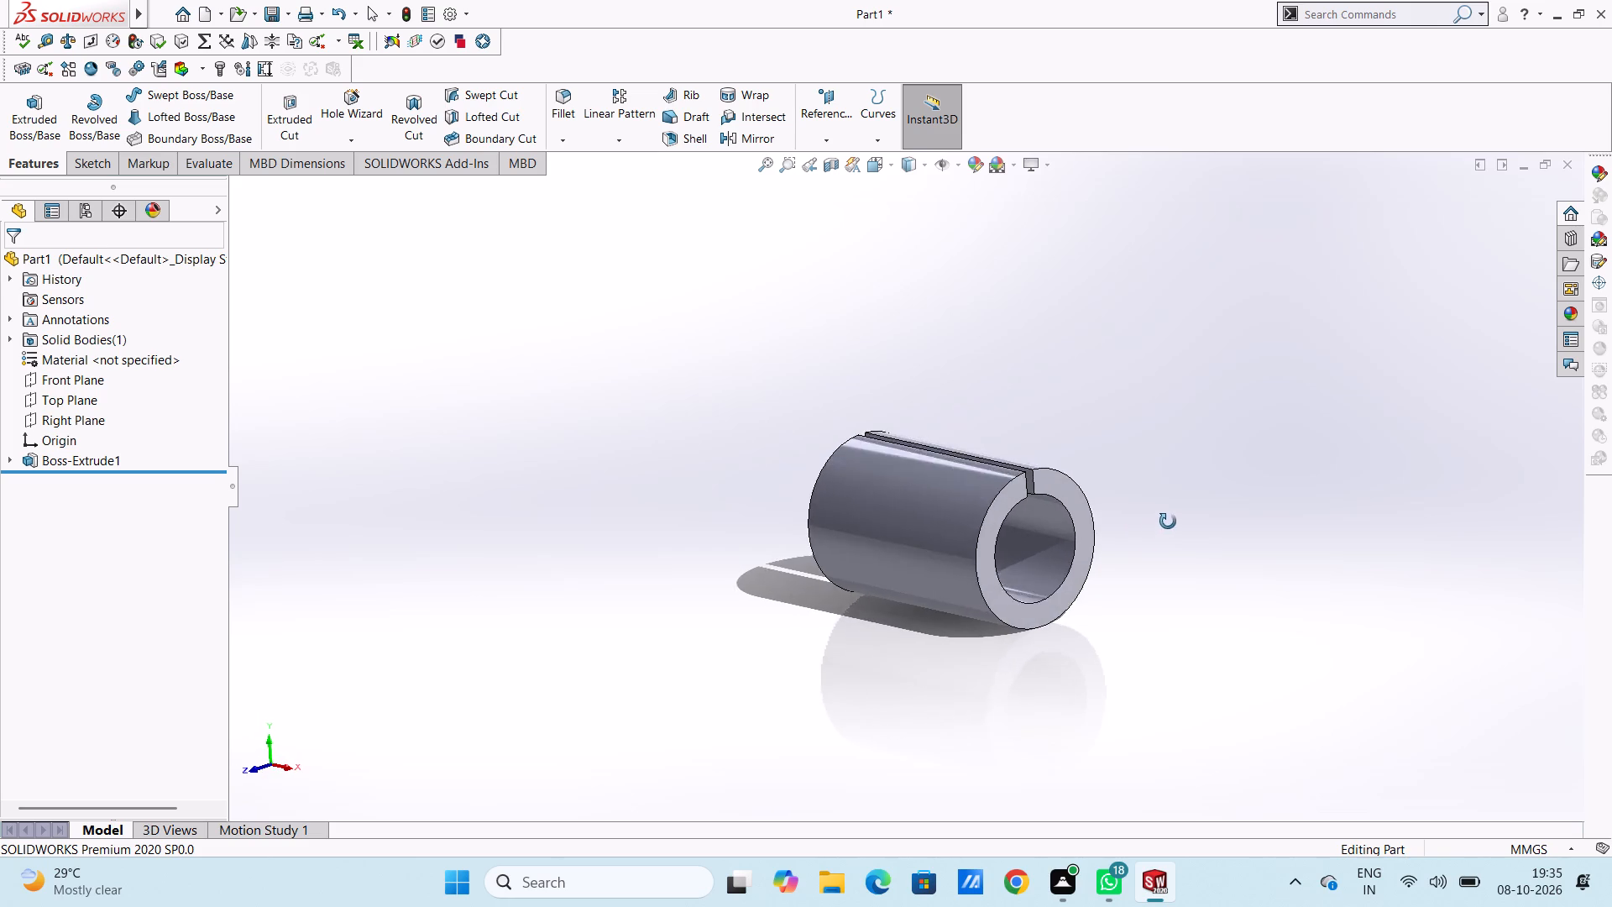
pyautogui.moveTo(1168, 522); pyautogui.dragTo(1212, 516, button='middle')
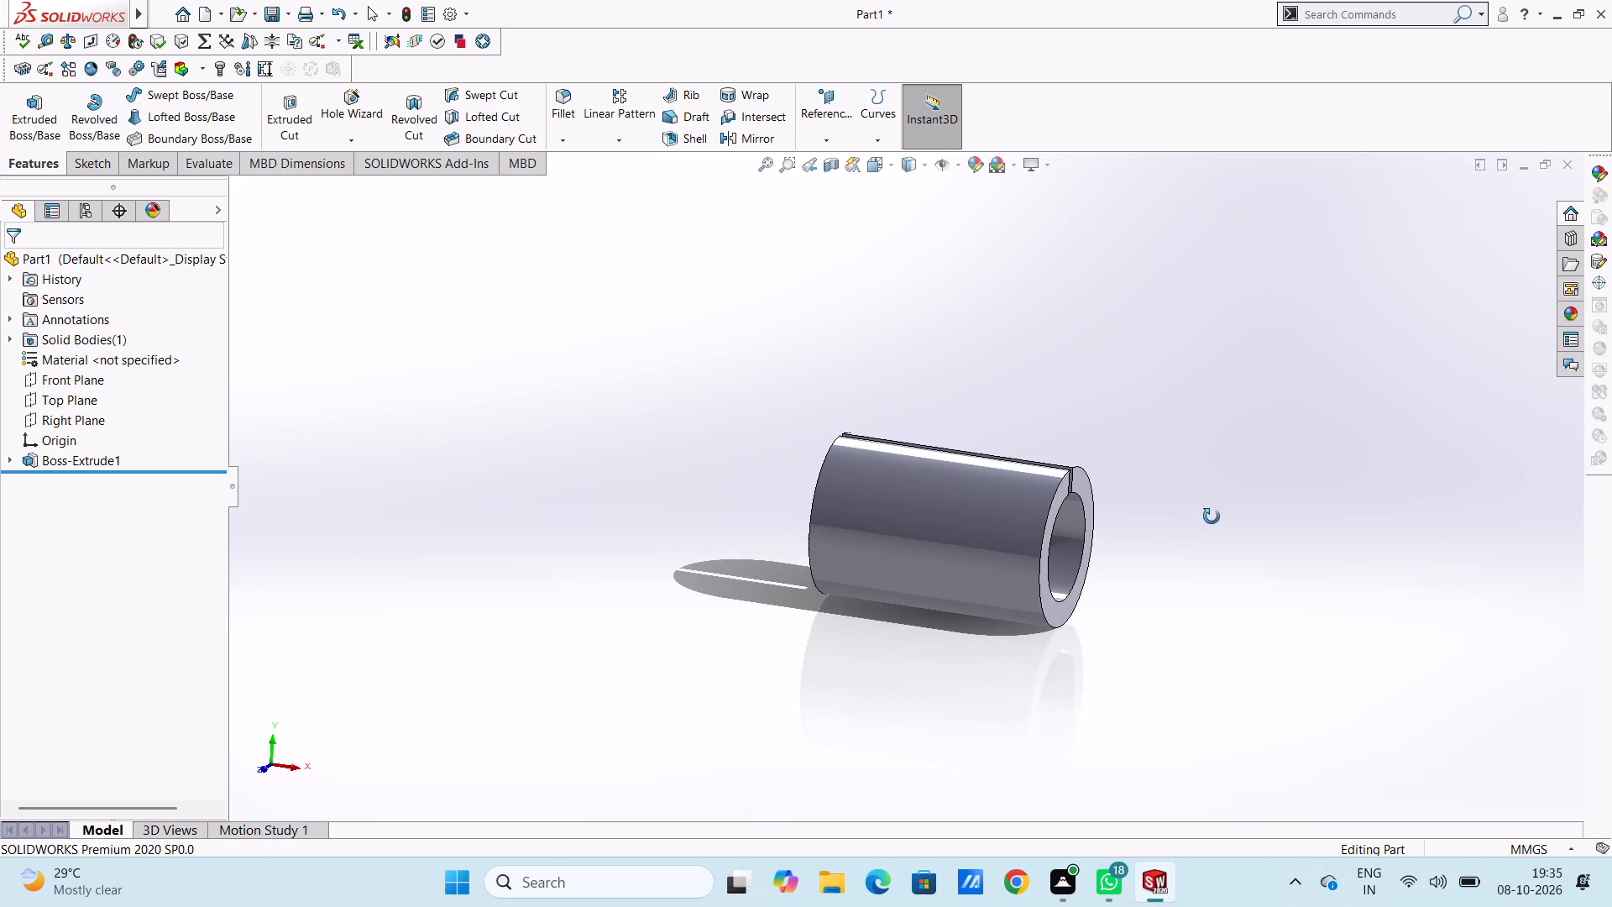
pyautogui.moveTo(1212, 516); pyautogui.dragTo(1094, 585, button='middle')
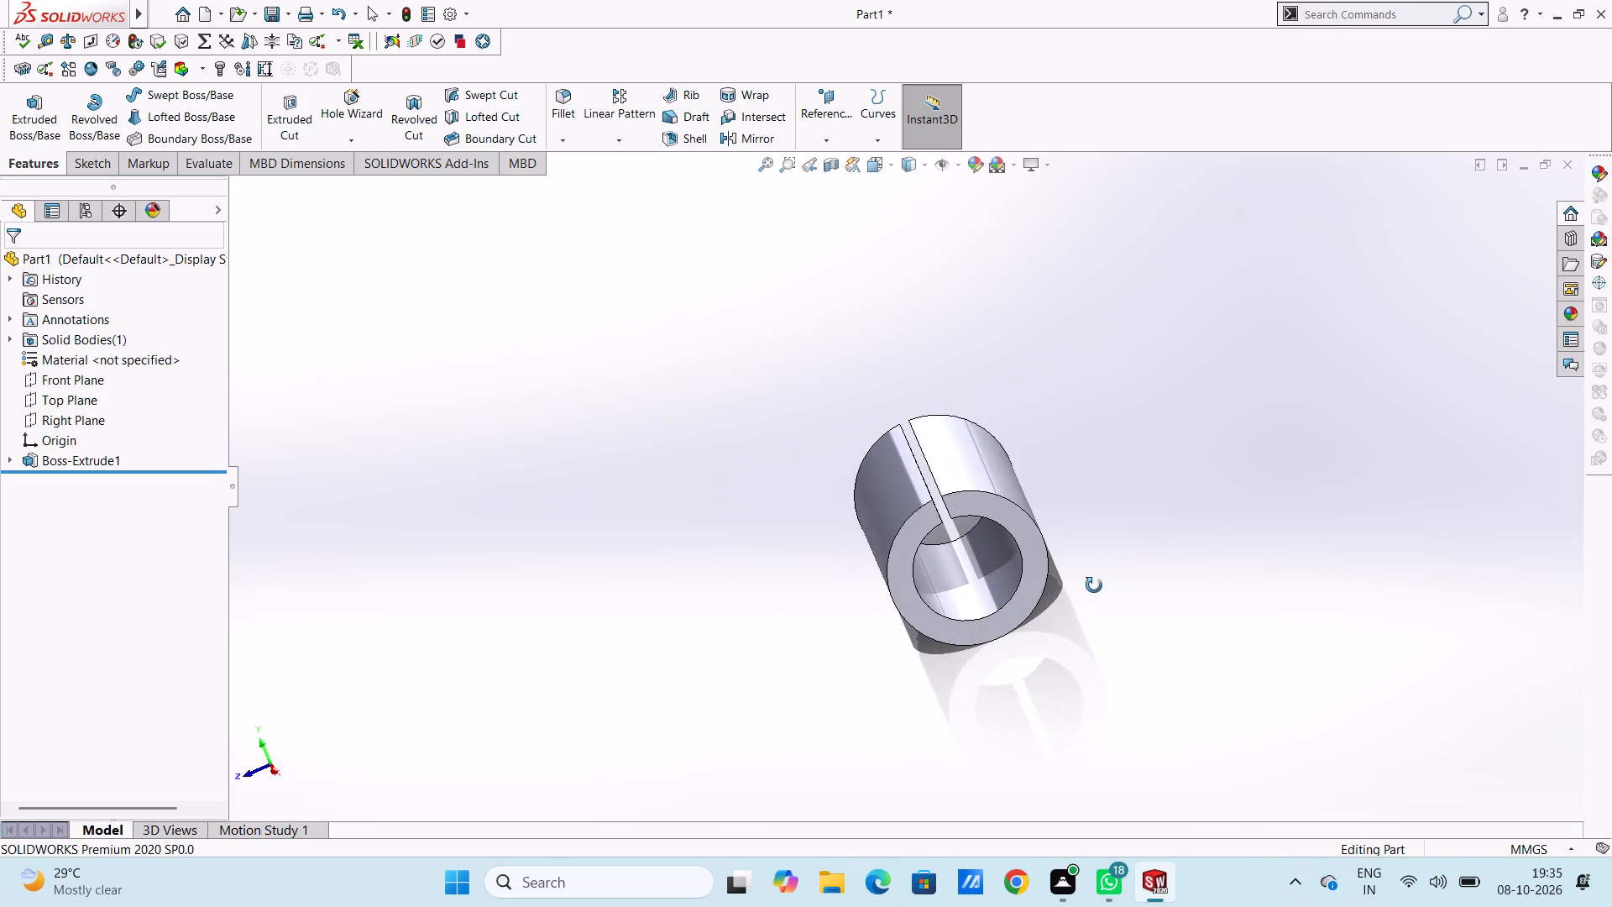
pyautogui.moveTo(1094, 585); pyautogui.dragTo(1151, 587, button='middle')
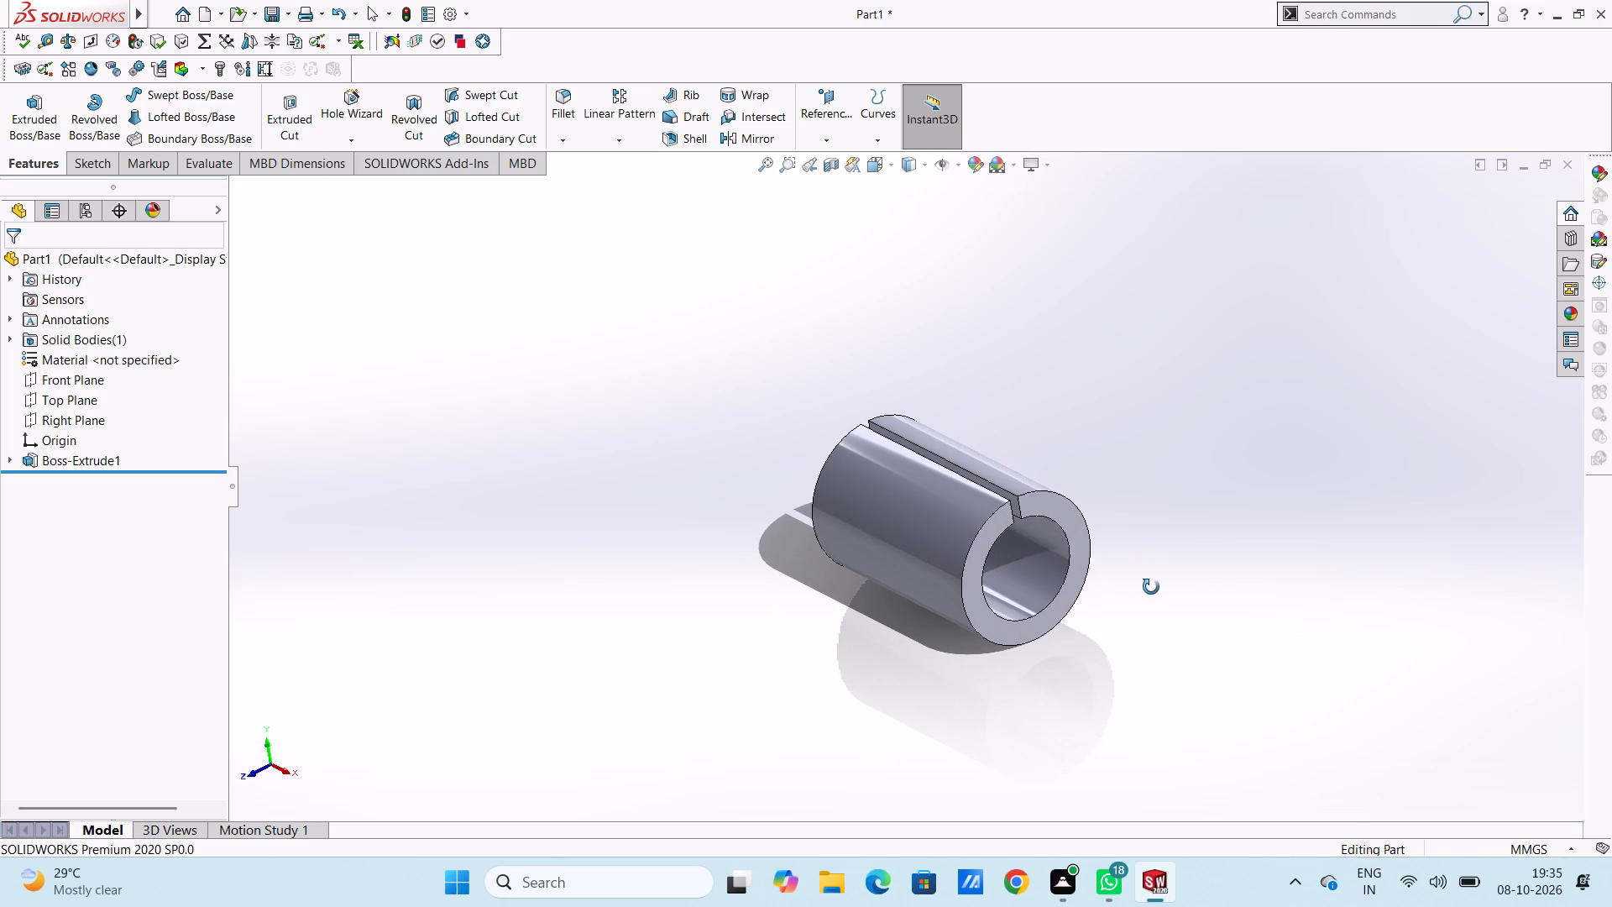
# Start a sketch on the flat longitudinal side face of the slot in the cylinder wall.
pyautogui.moveTo(1151, 587); pyautogui.dragTo(1103, 576, button='middle')
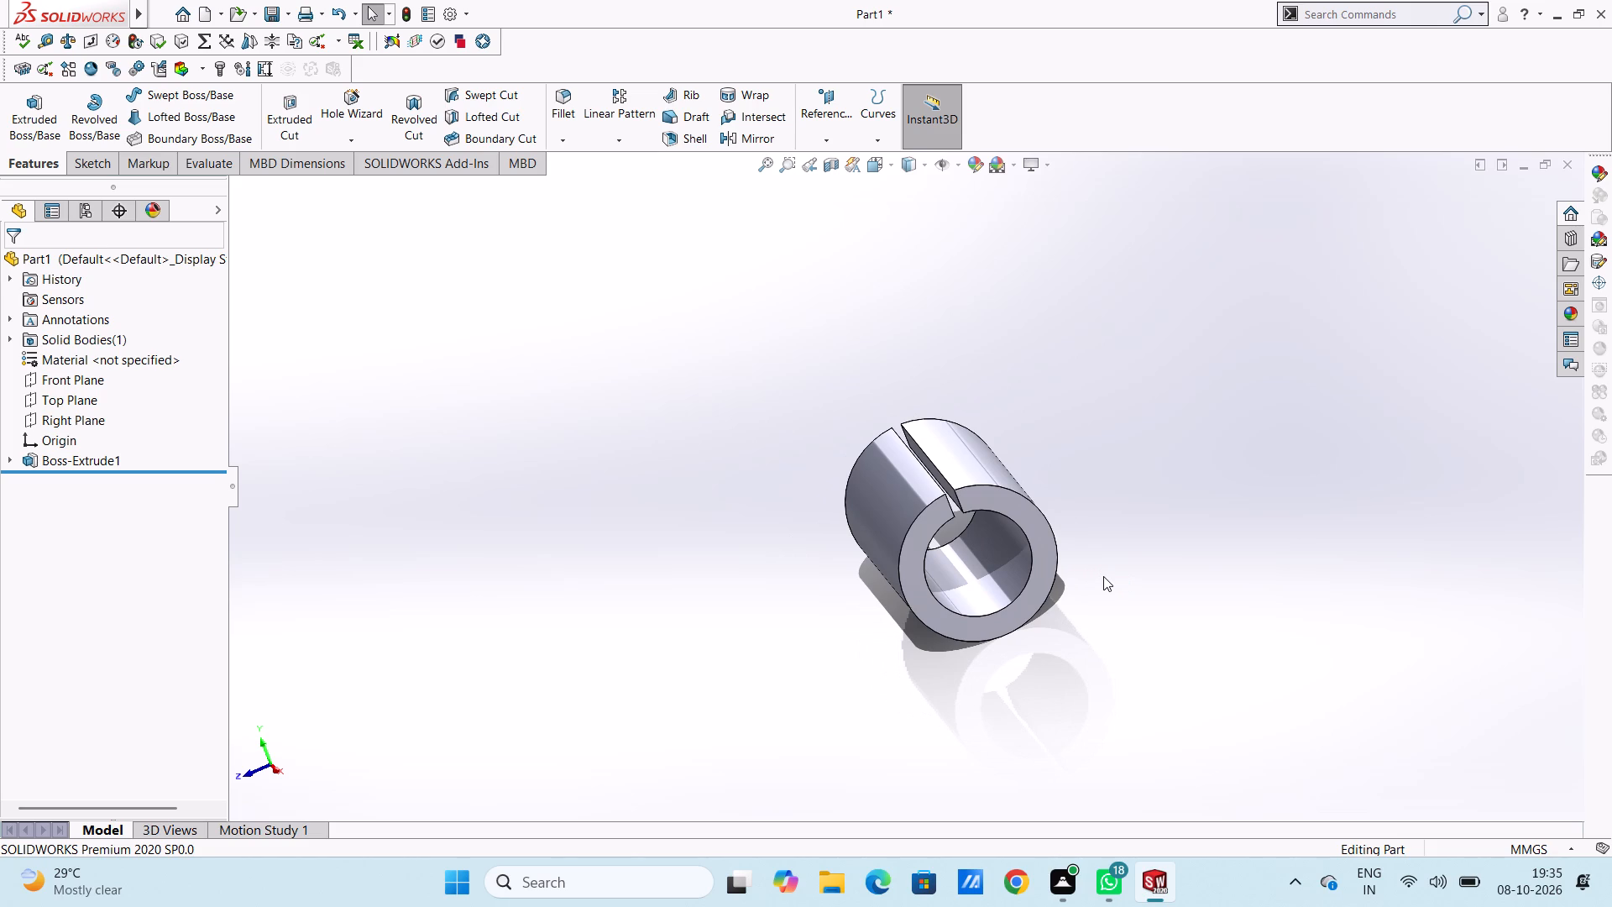
pyautogui.moveTo(1104, 576); pyautogui.dragTo(1190, 506, button='middle')
pyautogui.scroll(-9, 1020, 455)
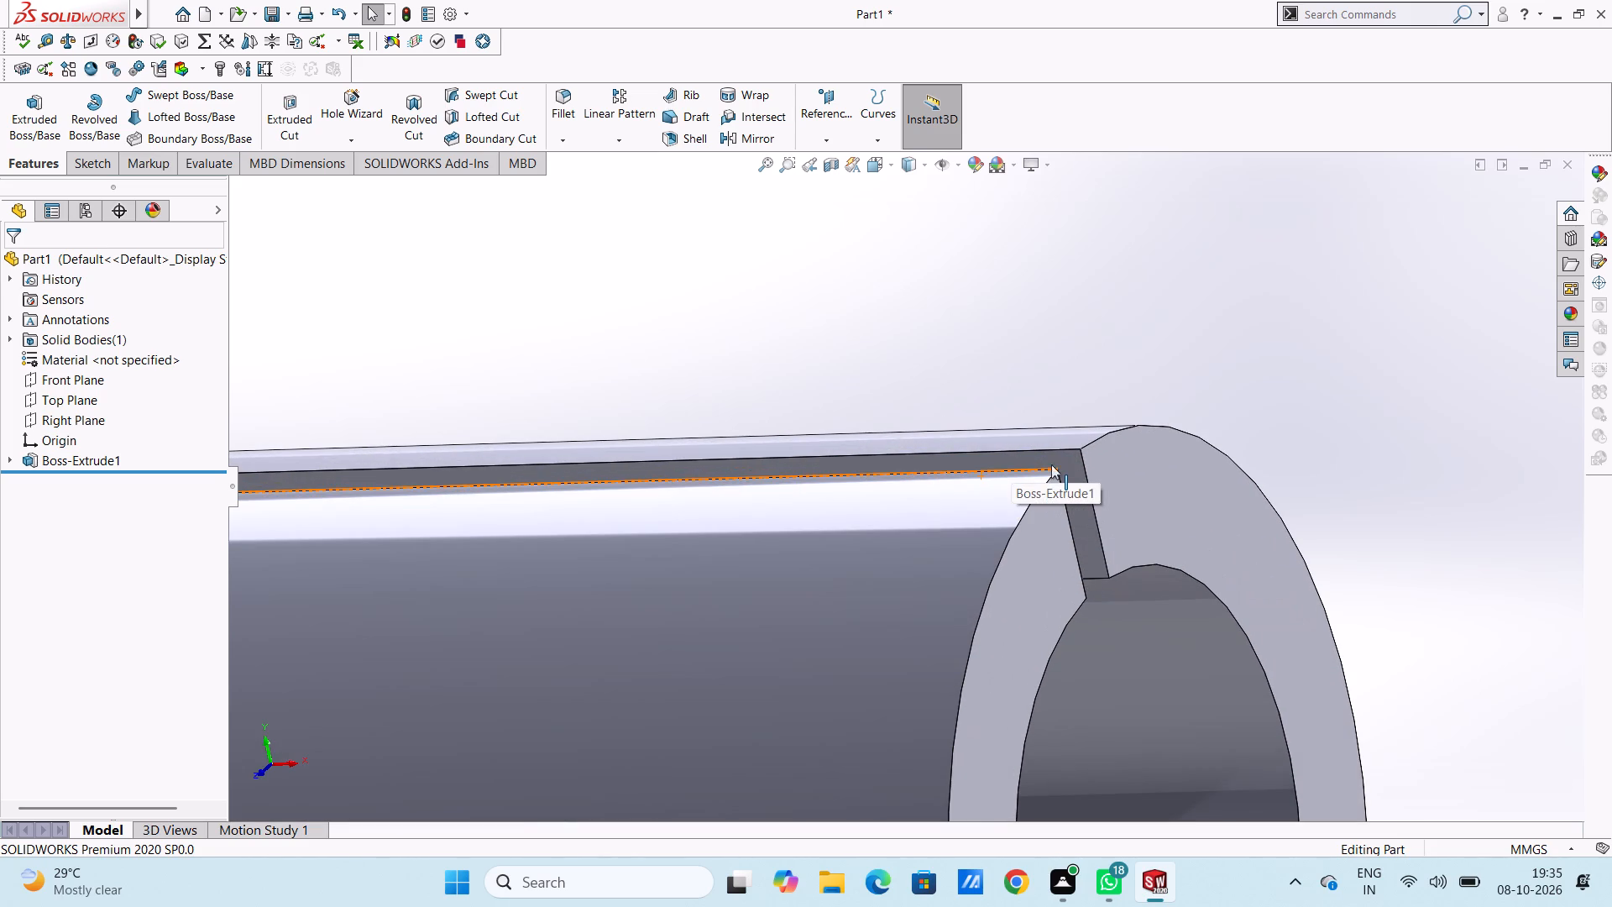
pyautogui.click(1067, 464)
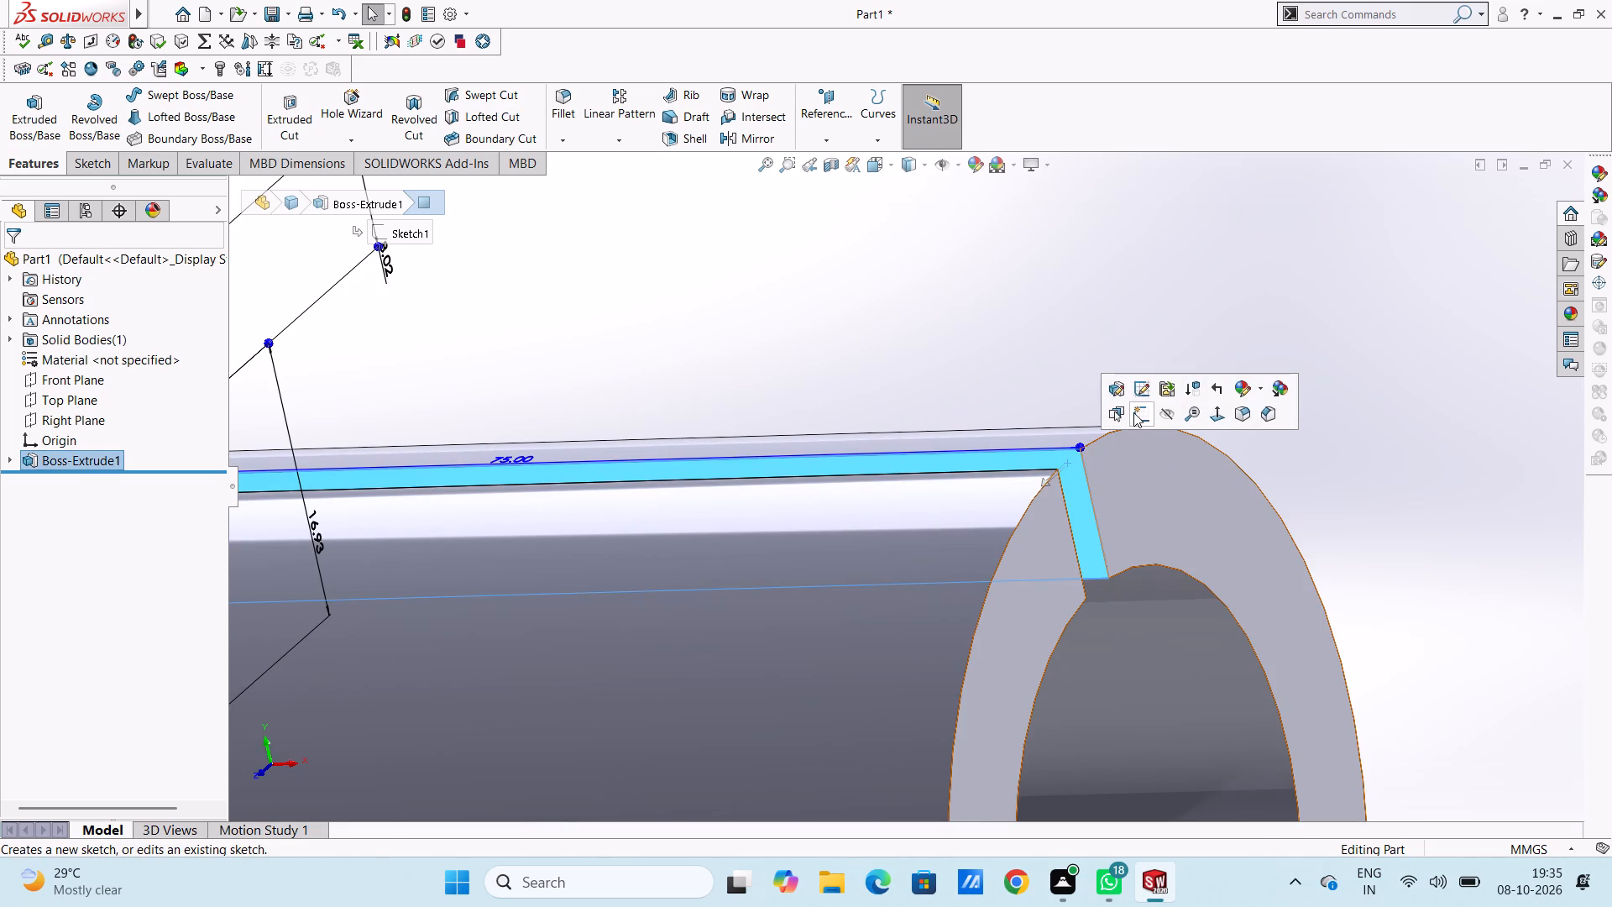
pyautogui.click(1136, 412)
pyautogui.click(1086, 342)
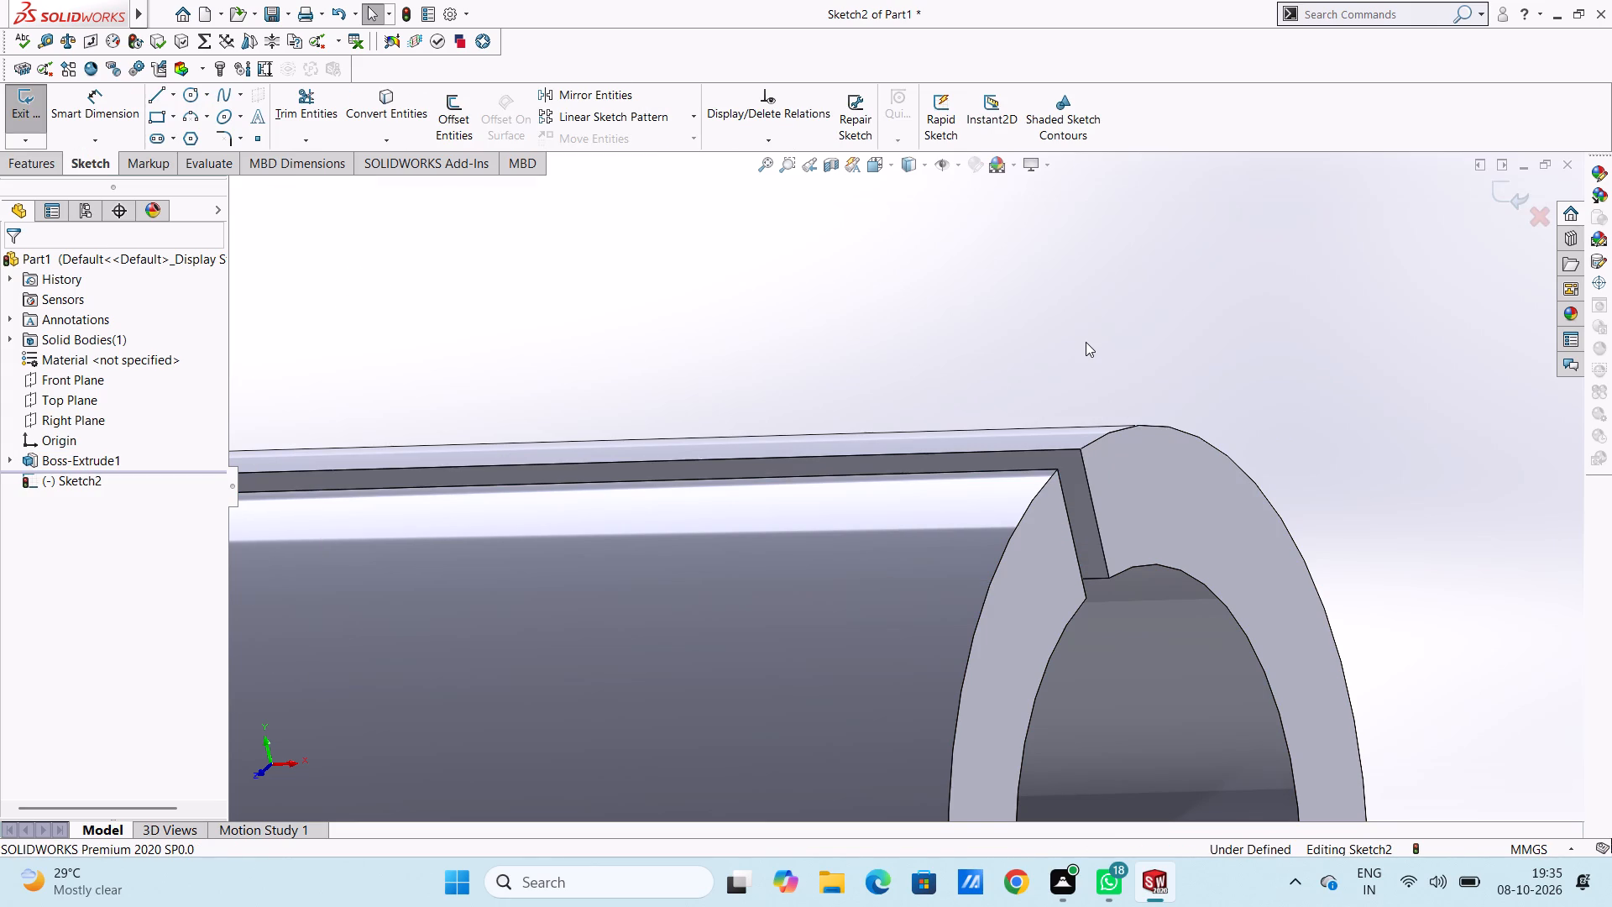
# Sketch two concentric circles, about 10 mm and 18 mm in diameter, just above the cylinder's upper edge in the front view.
pyautogui.hotkey('ctrl', '1')
pyautogui.scroll(5, 1086, 342)
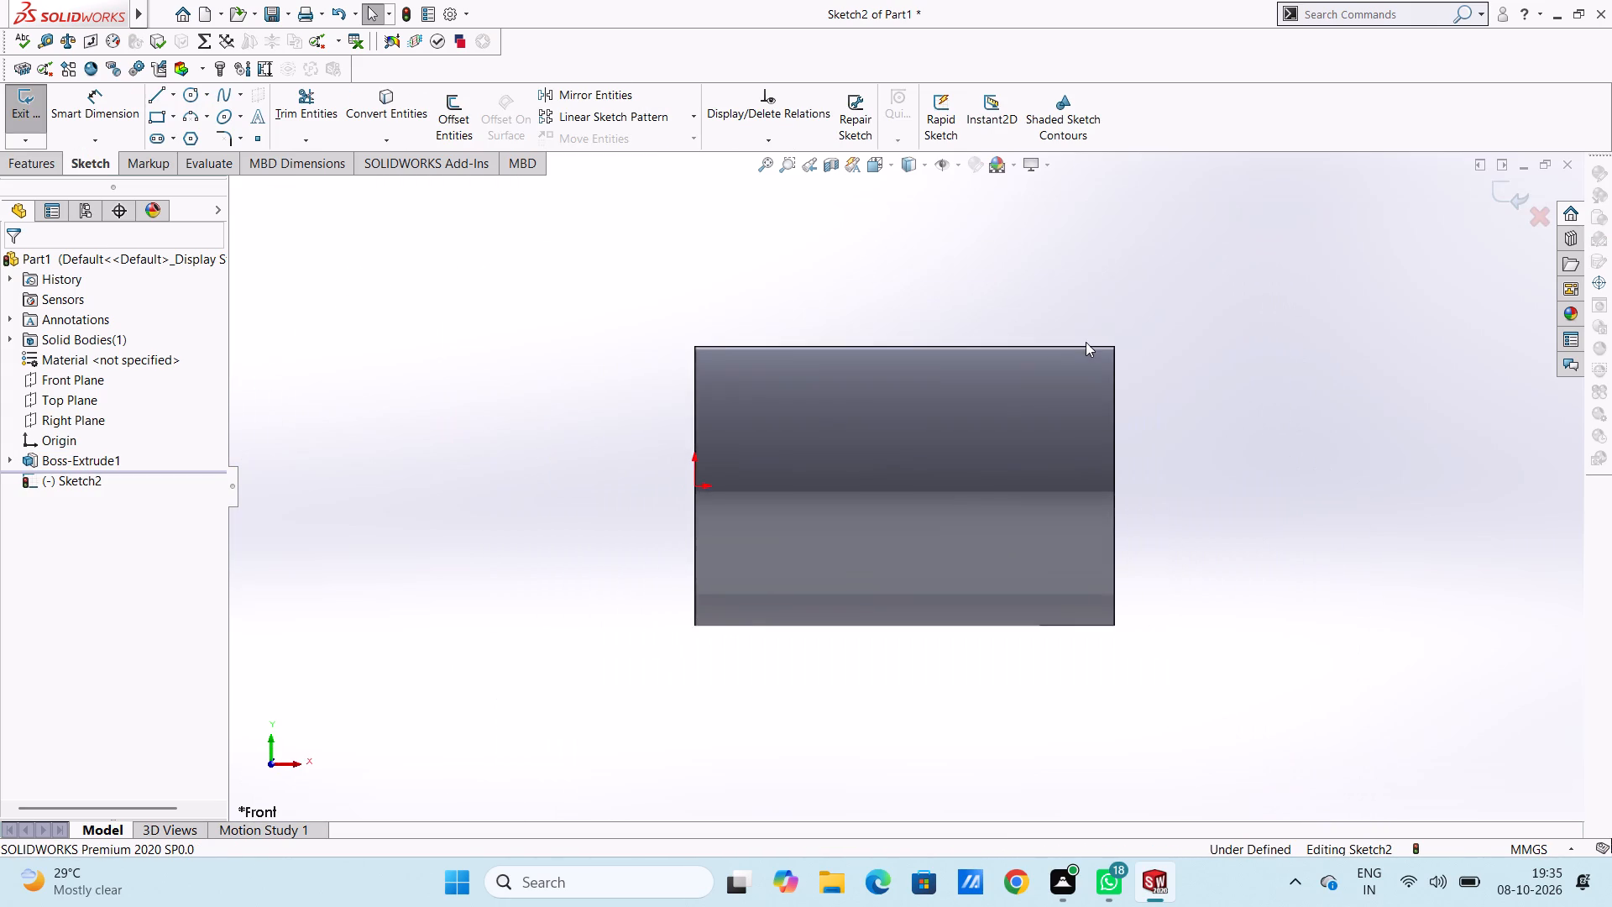
pyautogui.scroll(-1, 925, 334)
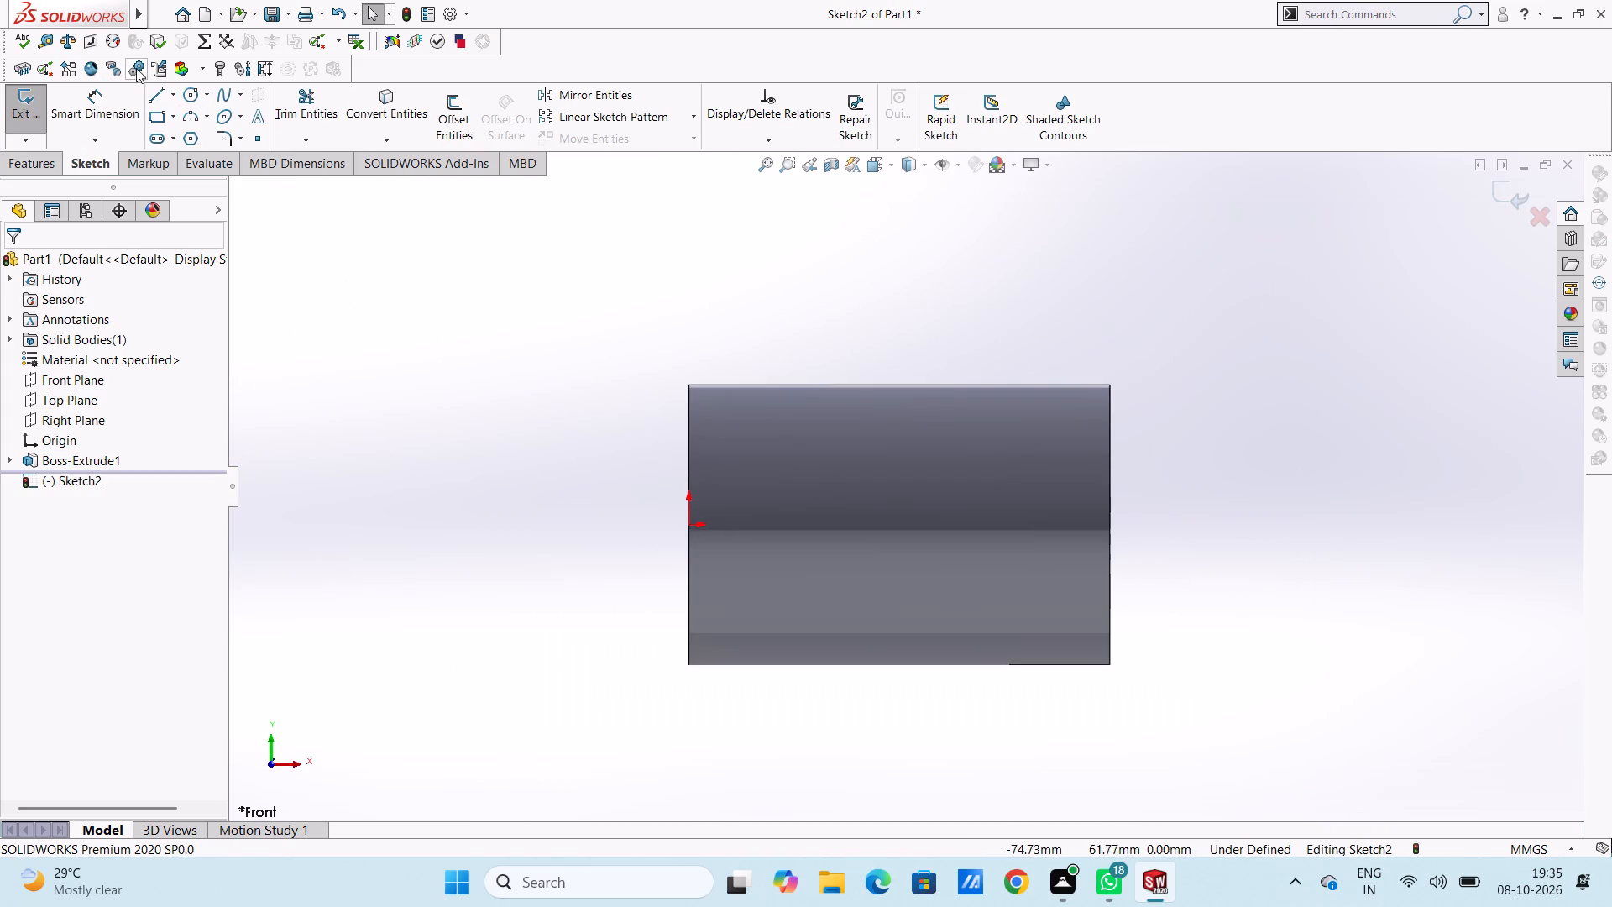
pyautogui.click(186, 94)
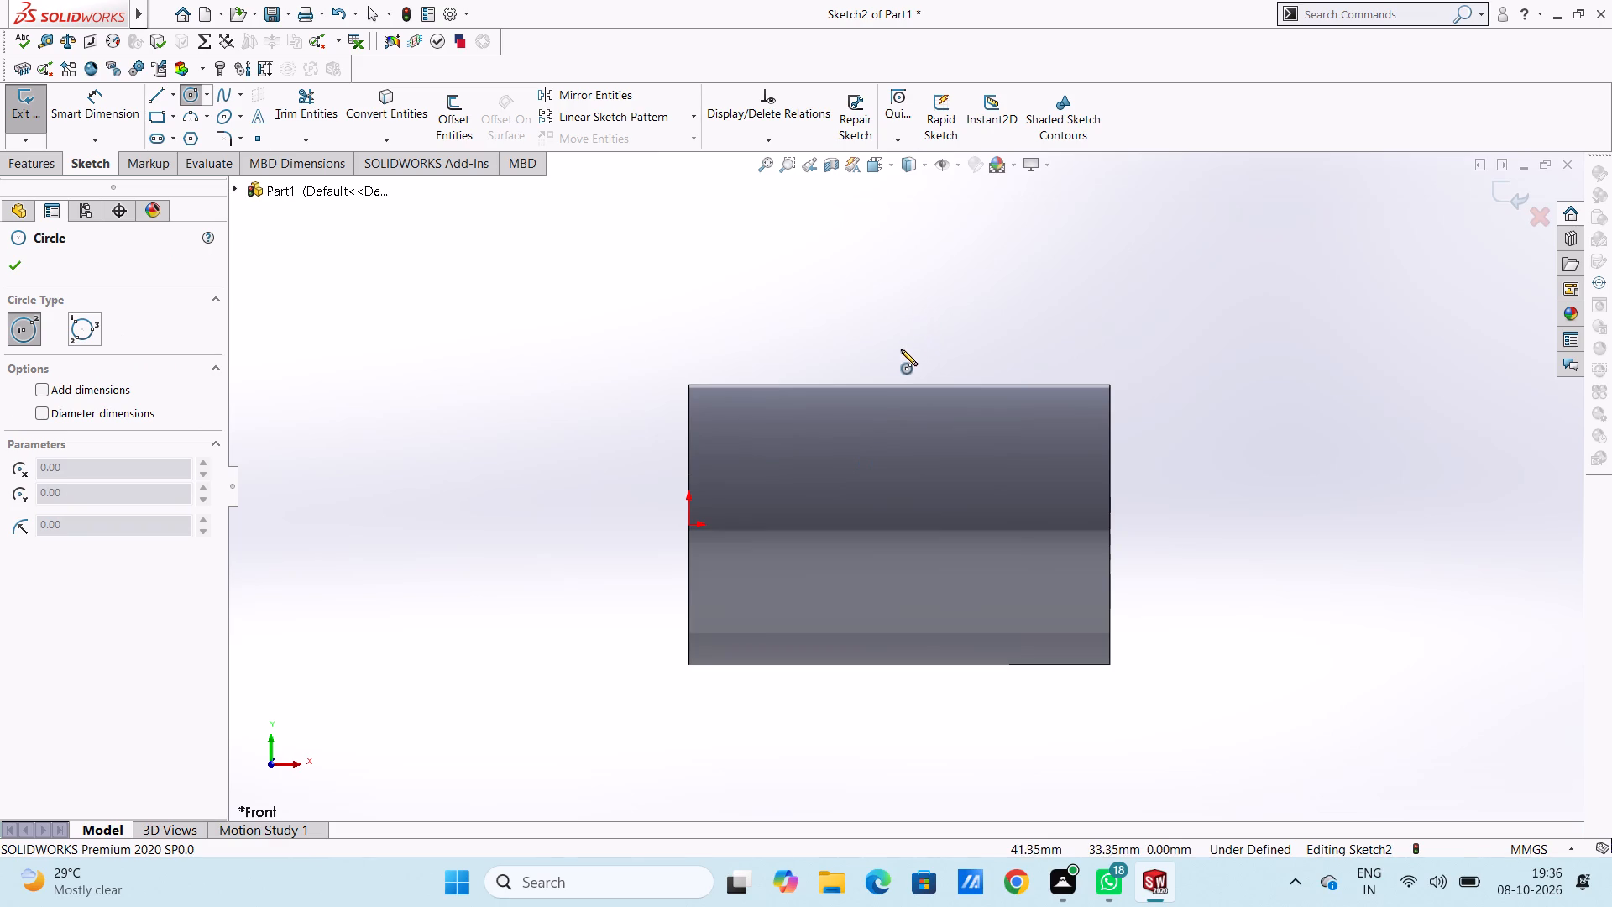
pyautogui.click(943, 322)
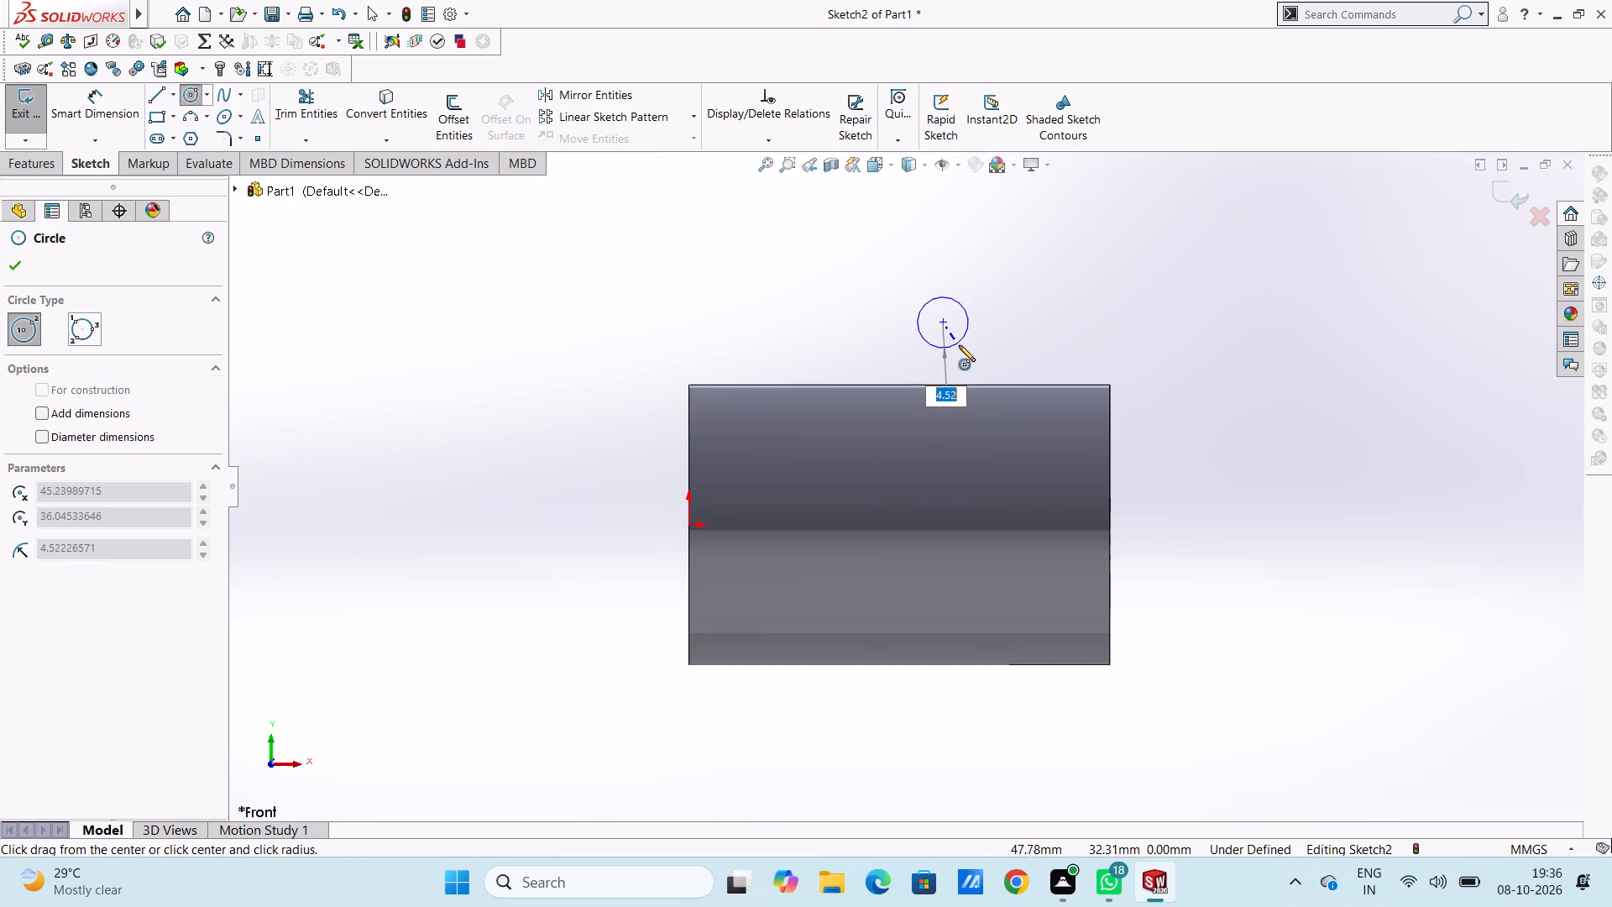
pyautogui.click(959, 345)
pyautogui.click(940, 320)
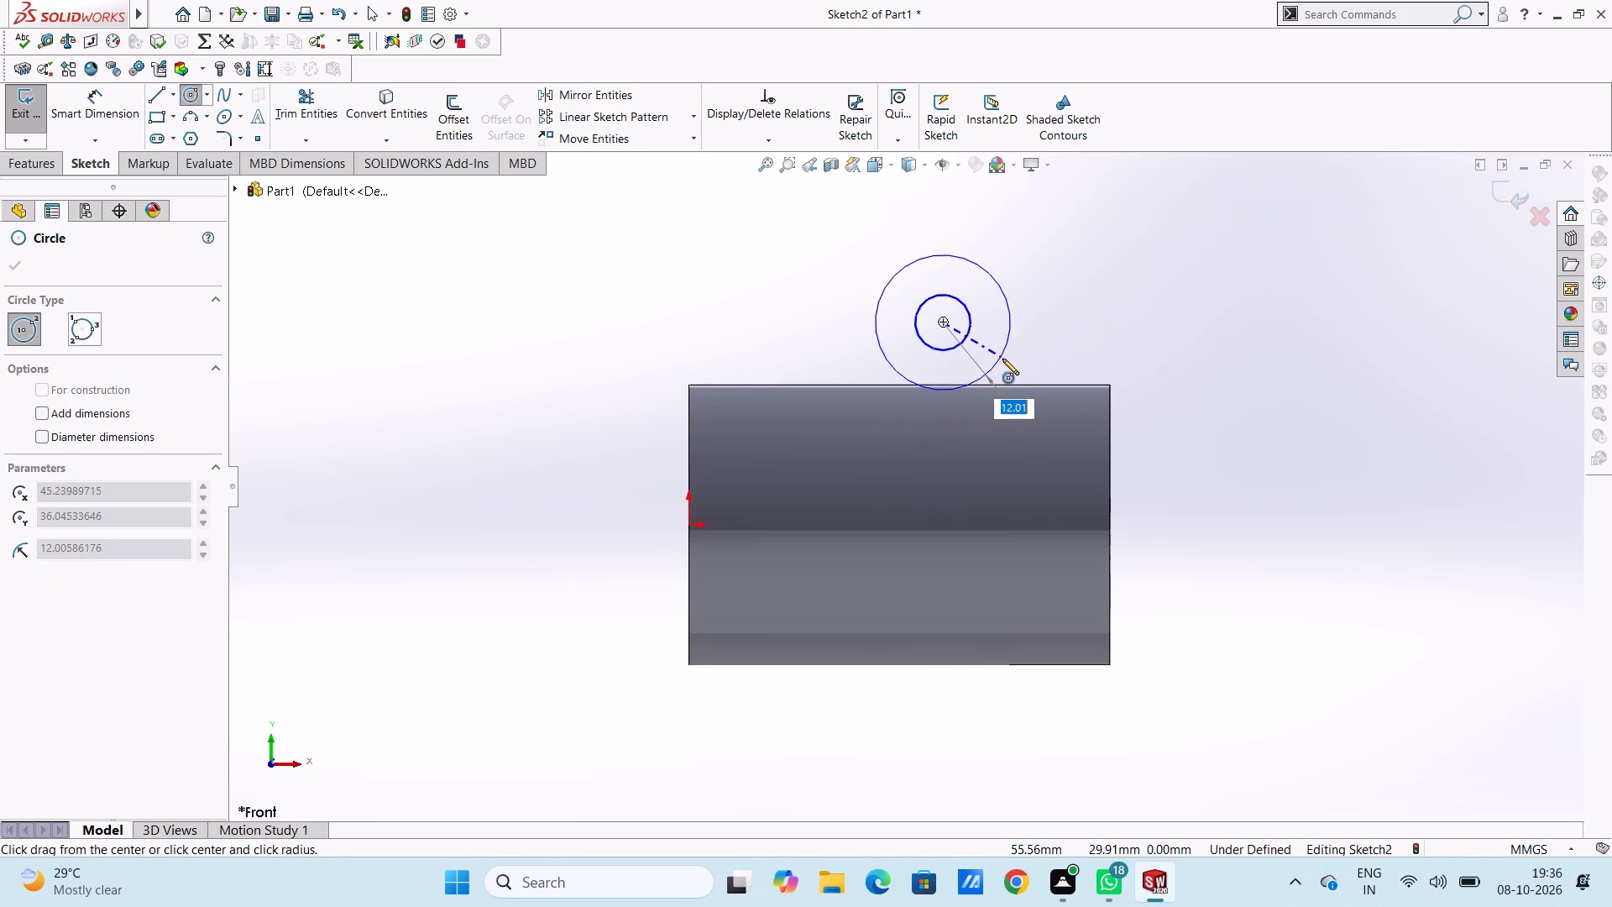
pyautogui.click(987, 349)
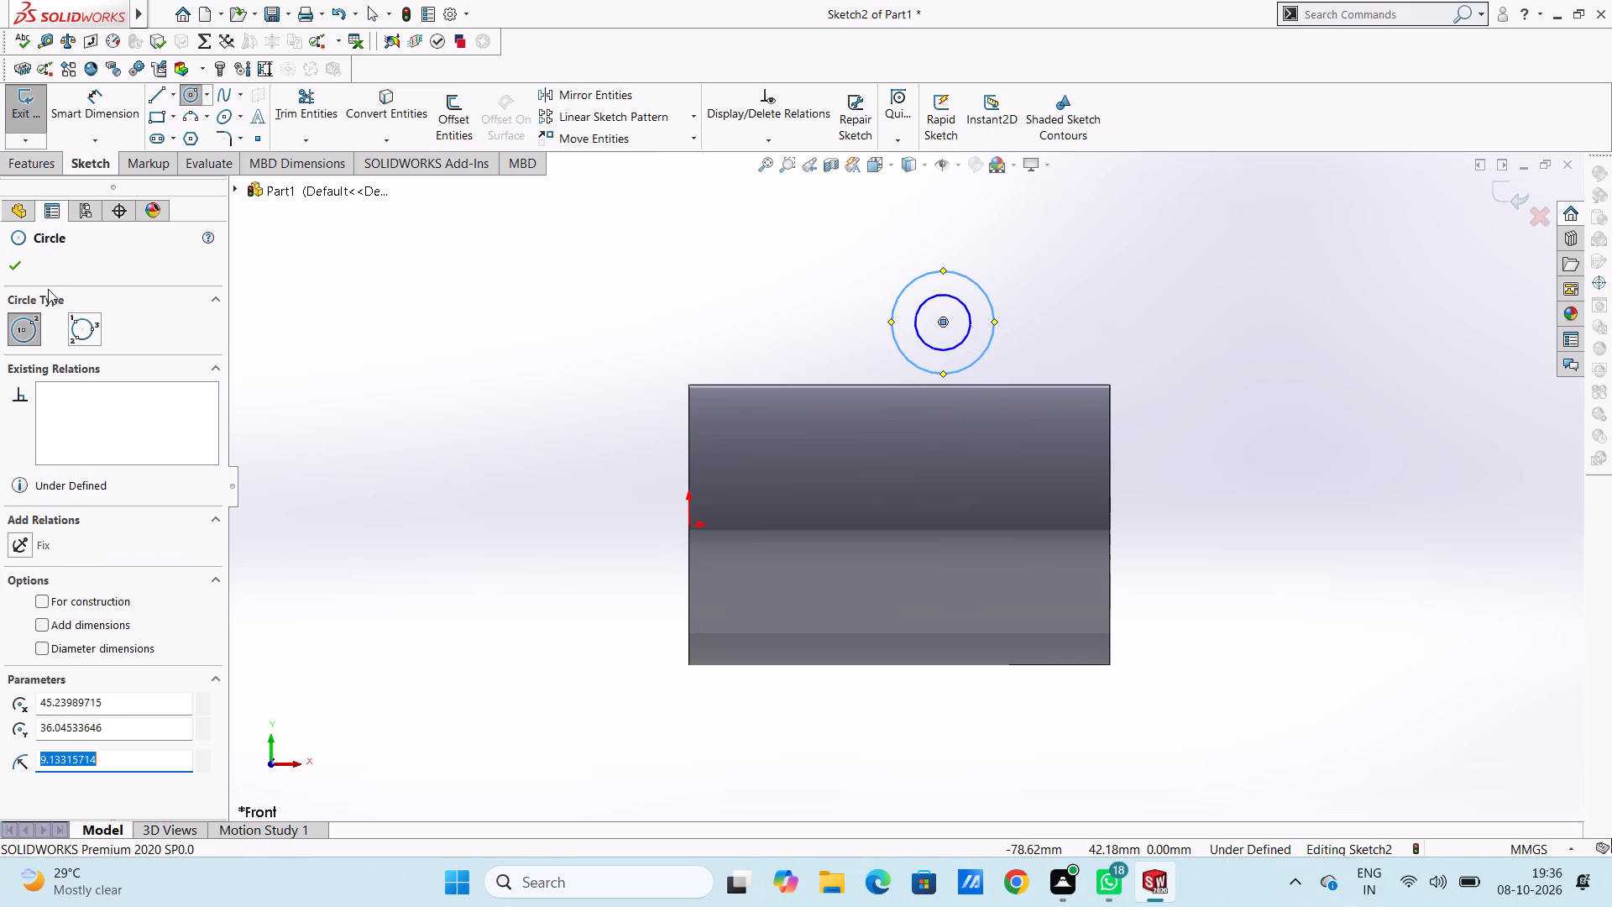
pyautogui.click(27, 269)
# Dimension the outer circle's diameter as 16 mm.
pyautogui.click(110, 115)
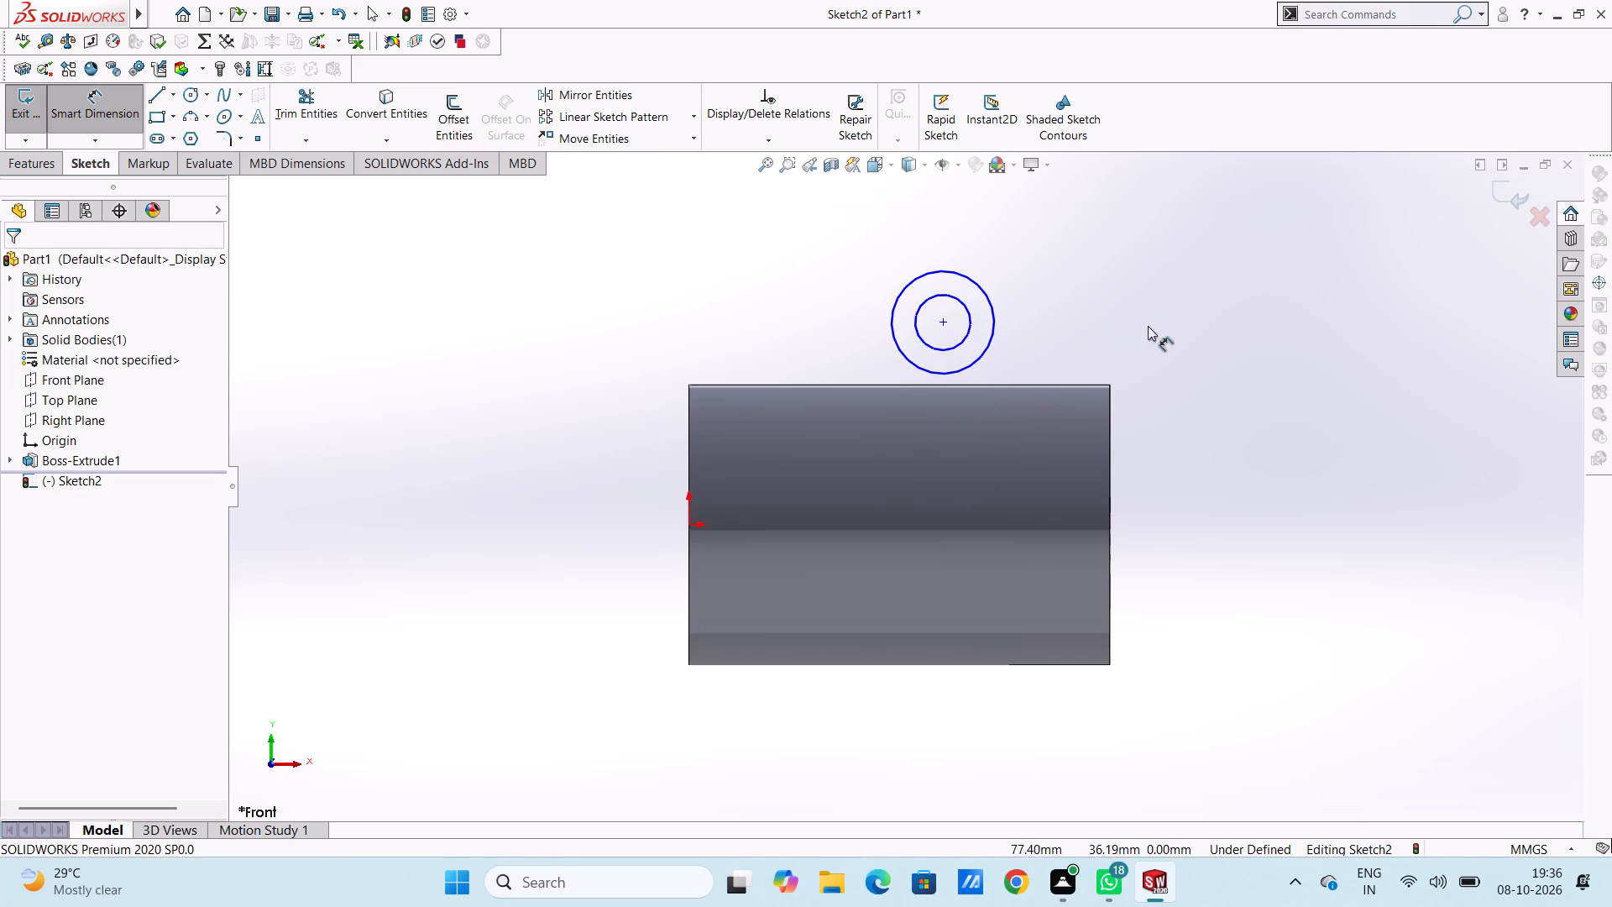
pyautogui.click(987, 297)
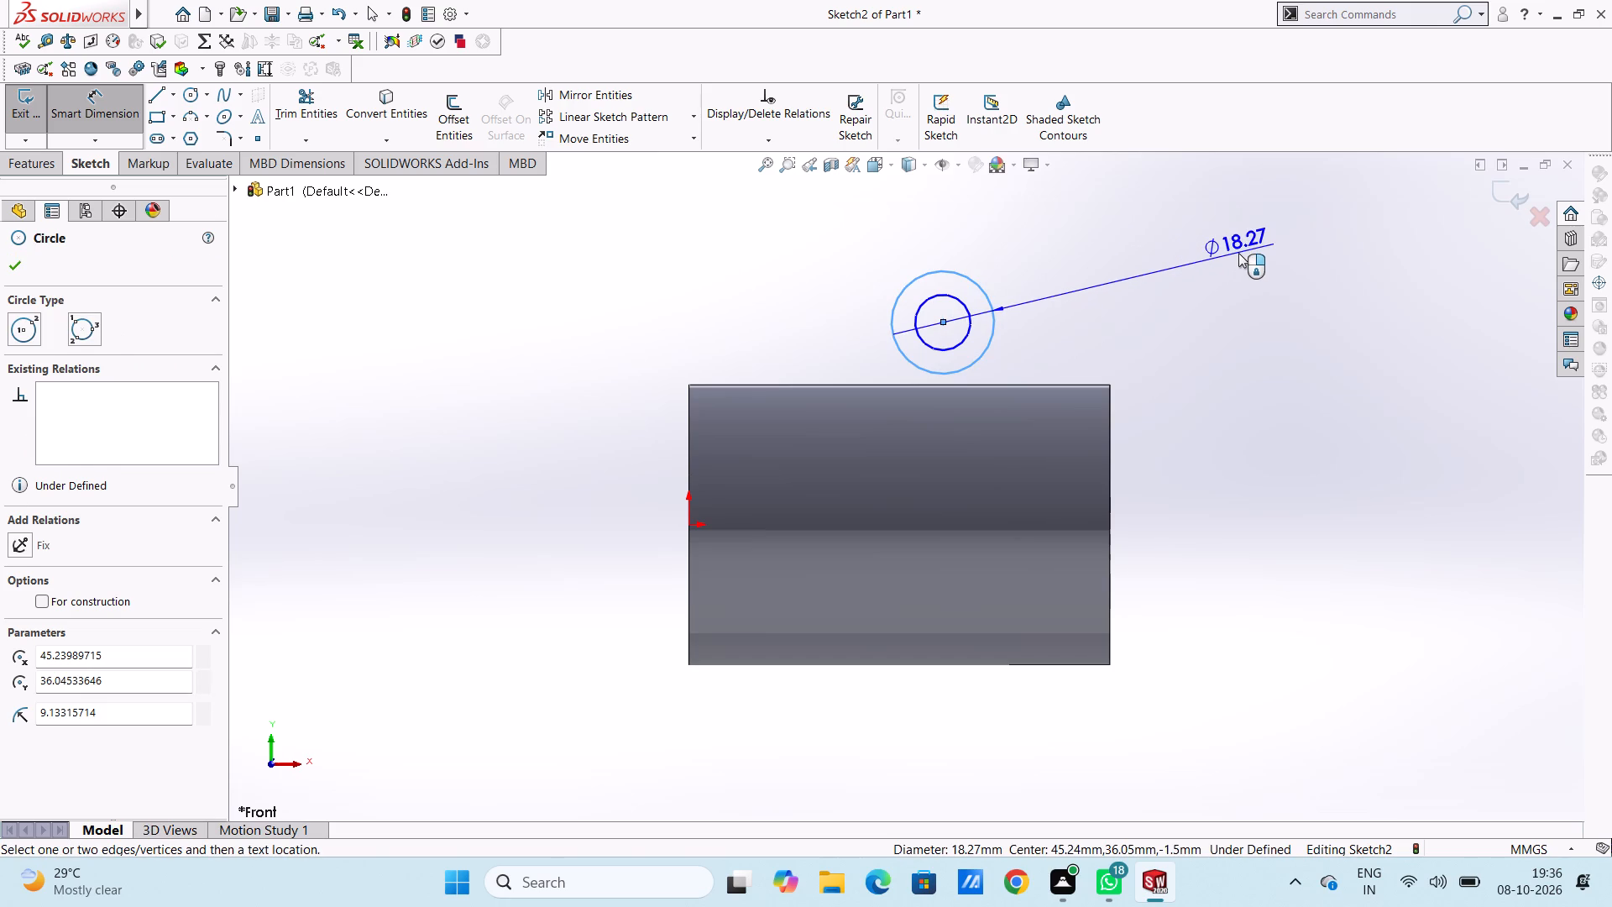
pyautogui.click(1243, 251)
pyautogui.write('16')
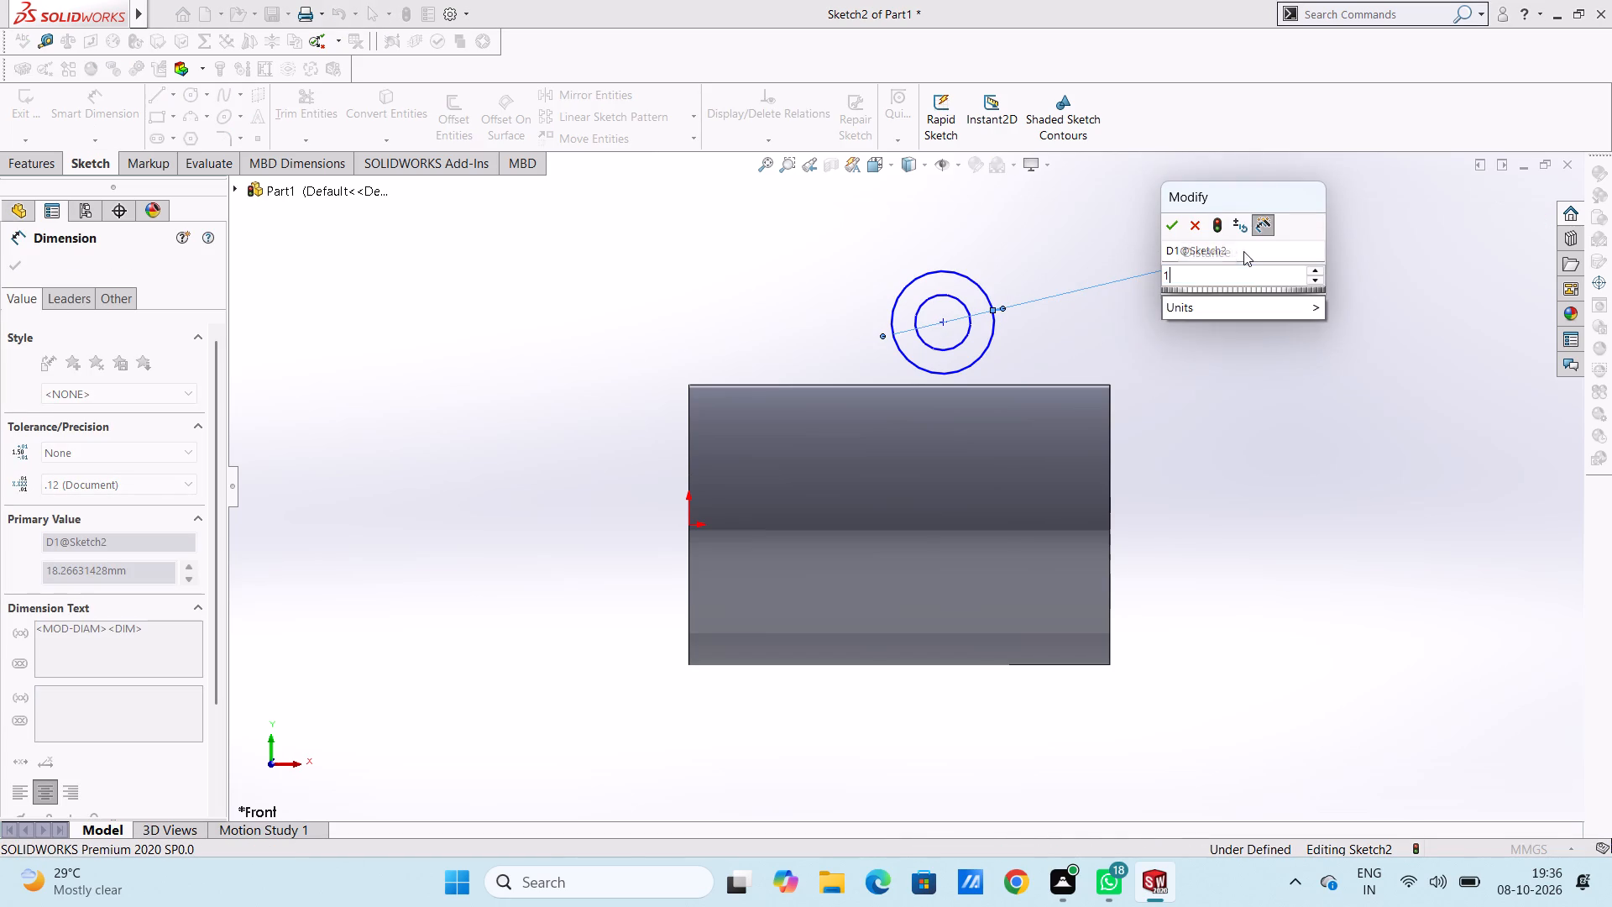
pyautogui.press('Return')
pyautogui.click(1241, 429)
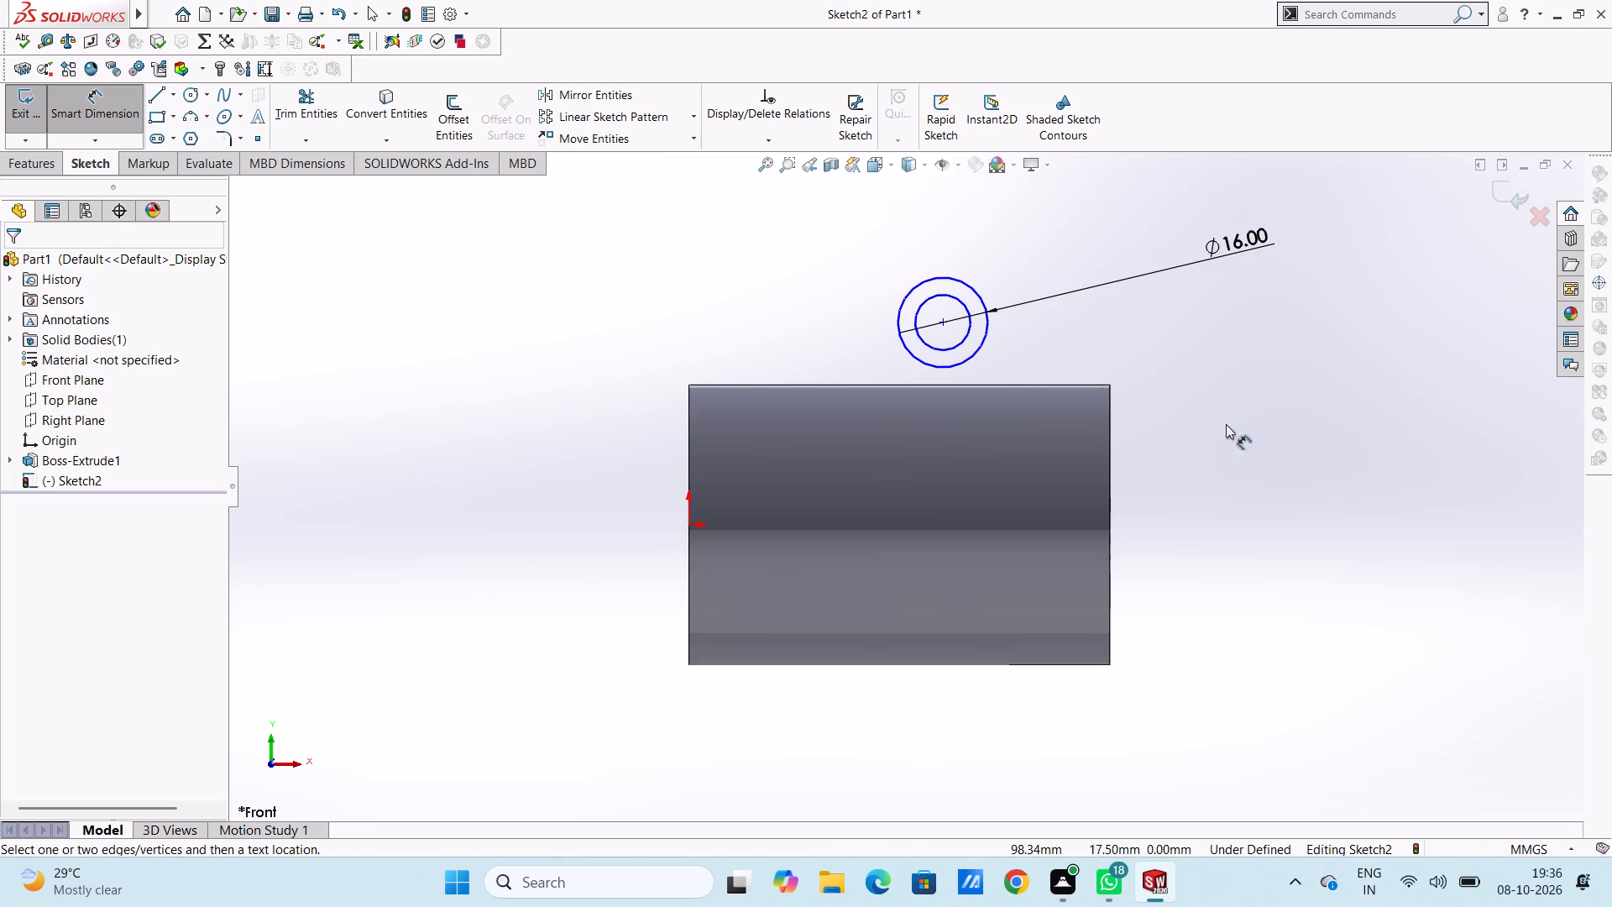
# Dimension the other, originally inner circle's diameter as 32 mm.
pyautogui.click(972, 322)
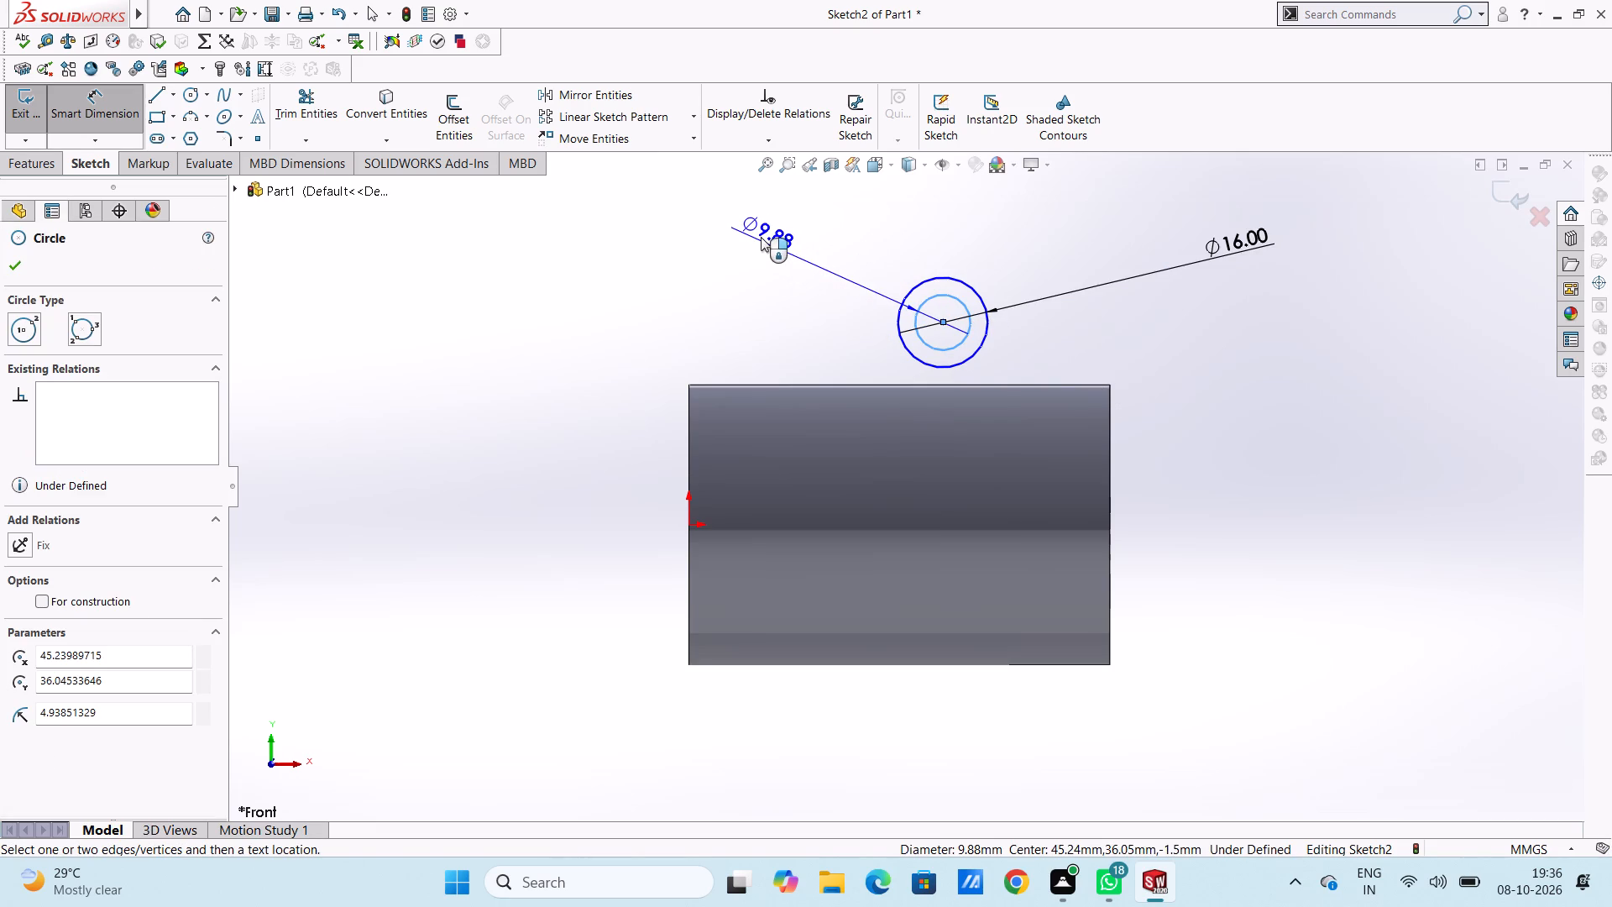
pyautogui.scroll(1, 761, 237)
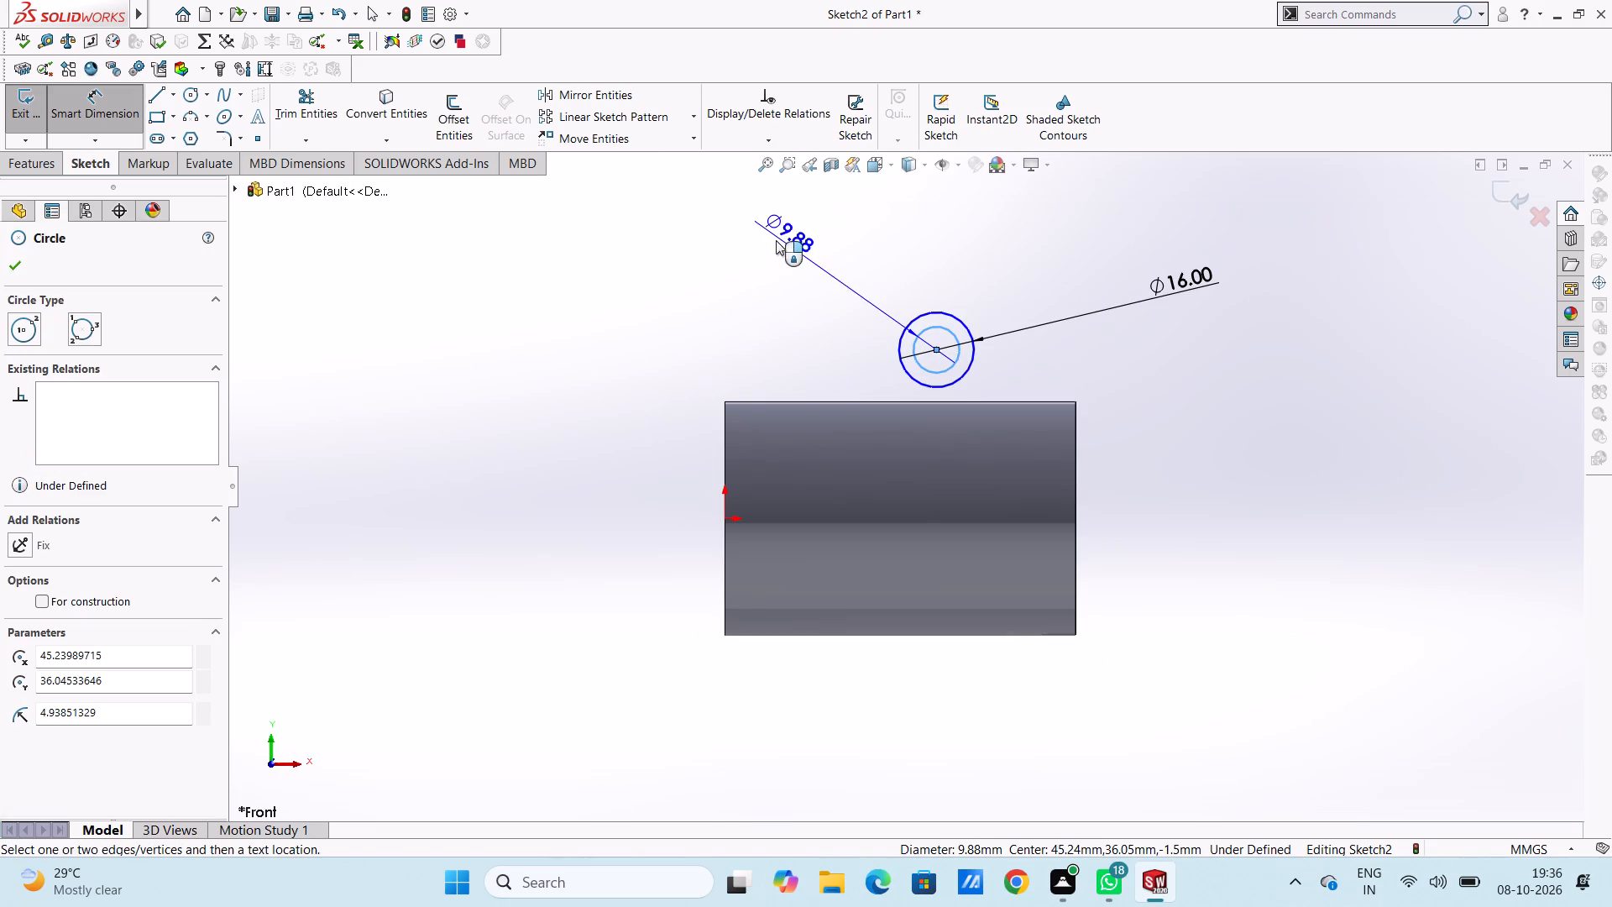
pyautogui.click(770, 240)
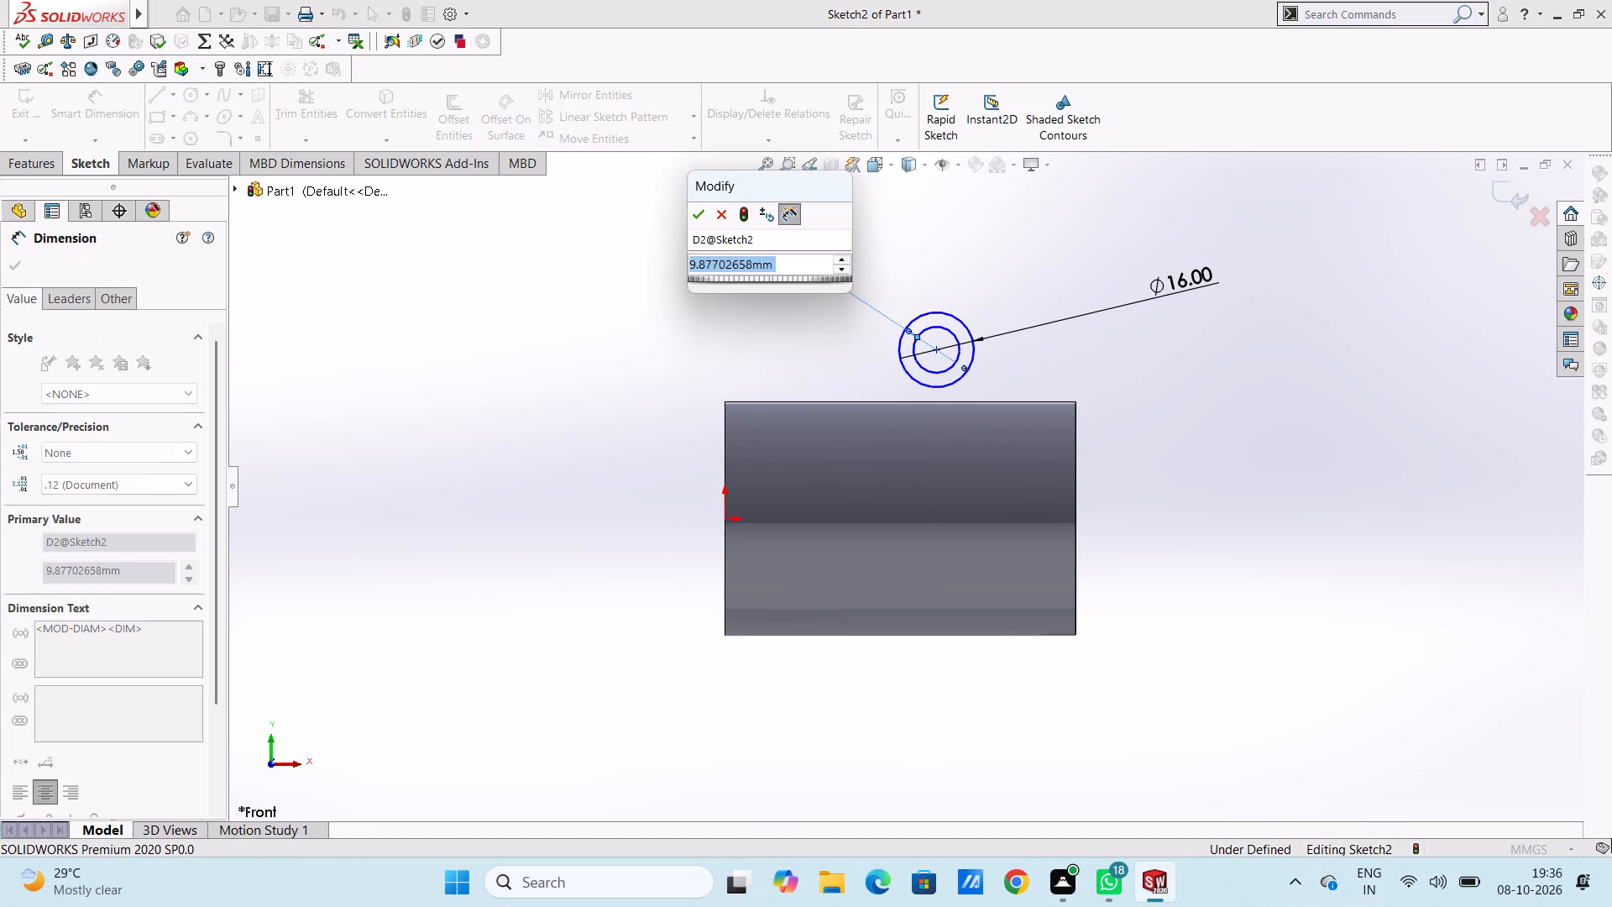
pyautogui.write('32')
pyautogui.press('Return')
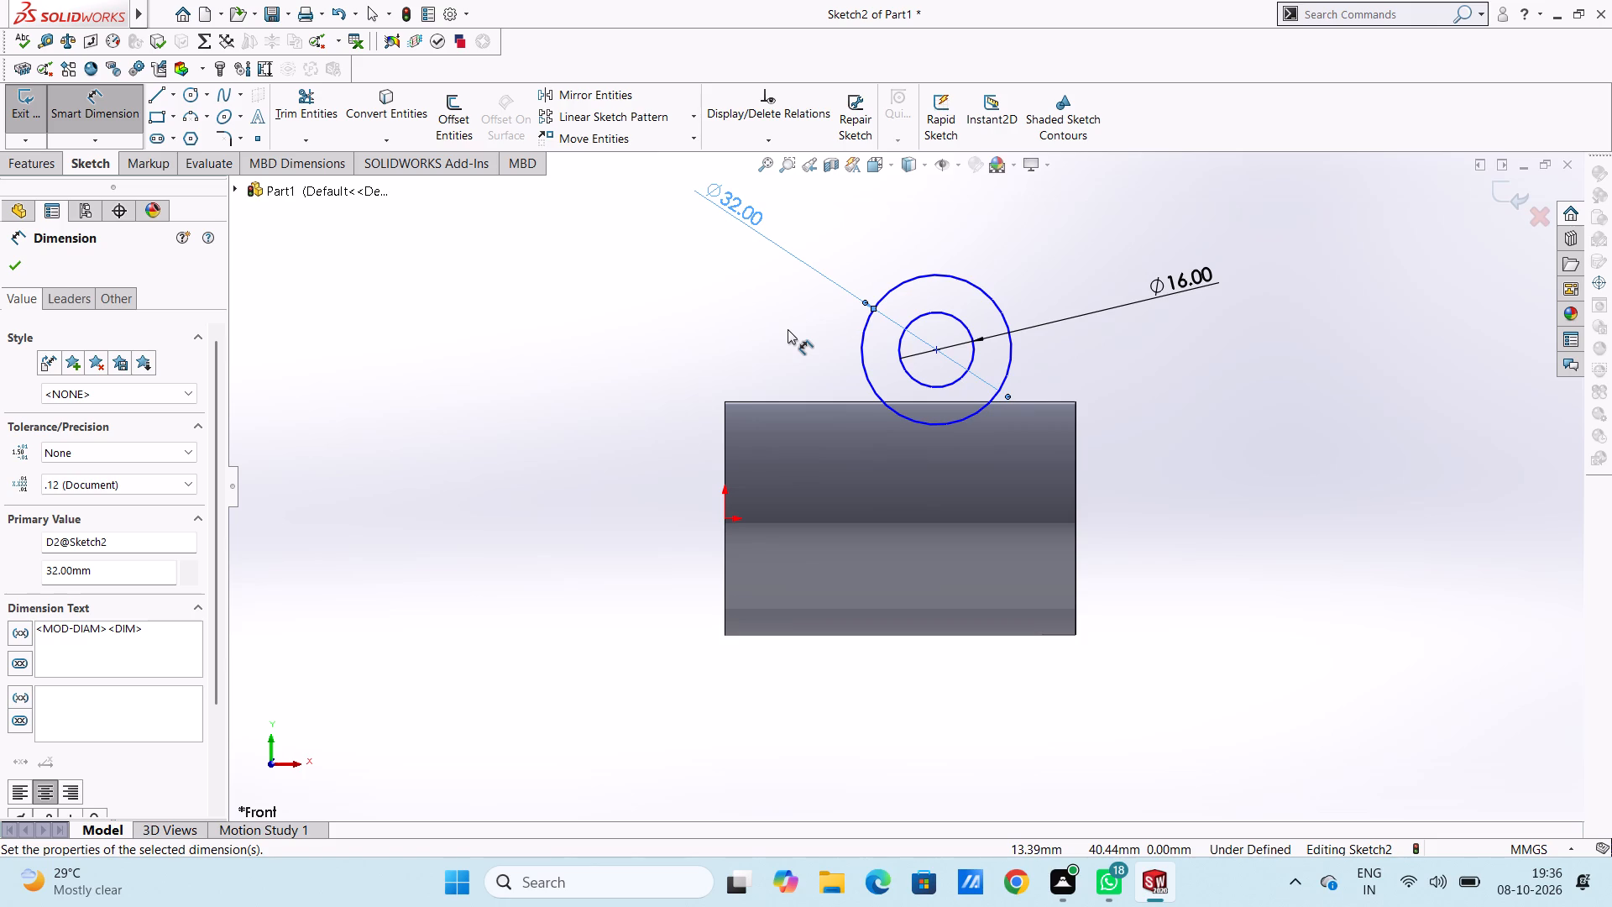
# Dimension the horizontal distance from the cylinder's upper-left corner to the circles' shared centre as 45 mm.
pyautogui.scroll(3, 1035, 392)
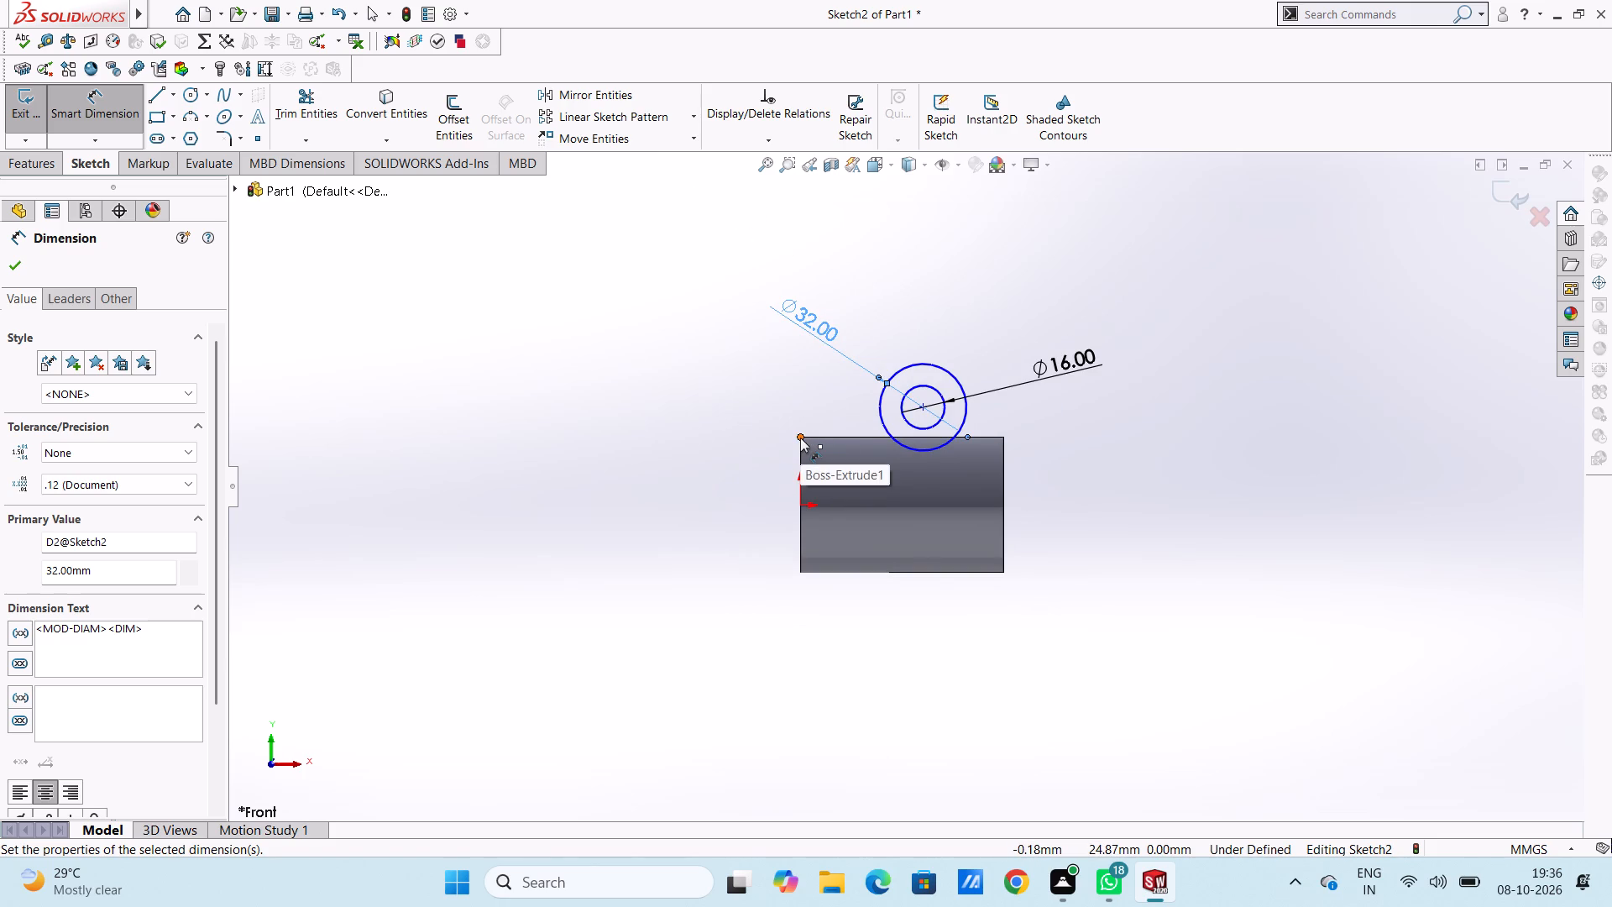
pyautogui.click(800, 438)
pyautogui.click(925, 406)
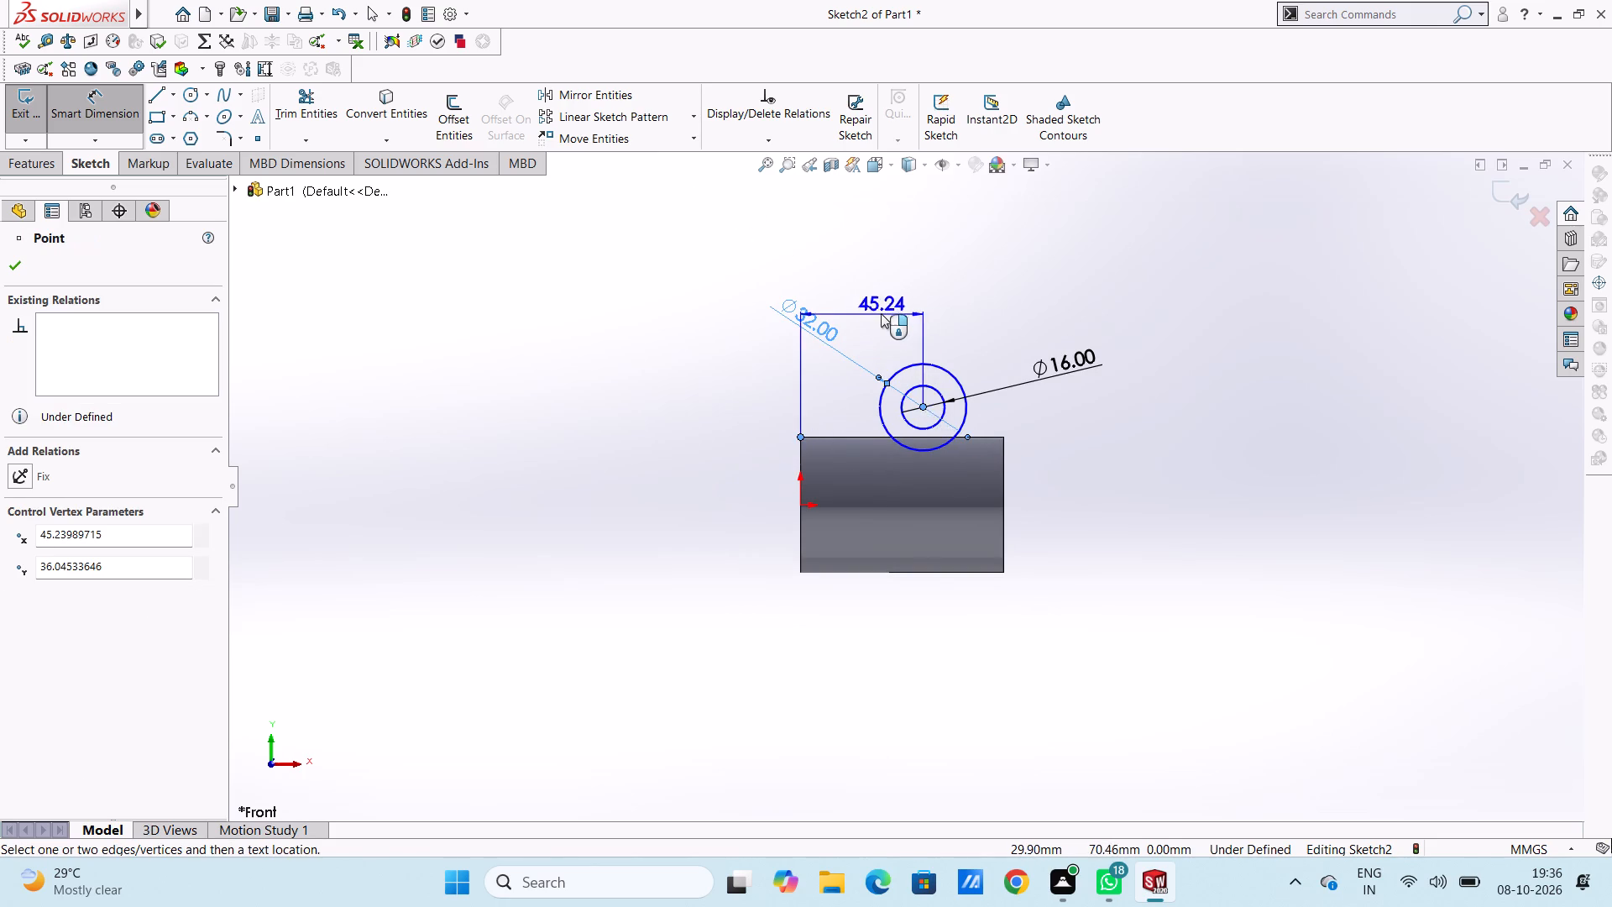
pyautogui.scroll(2, 881, 312)
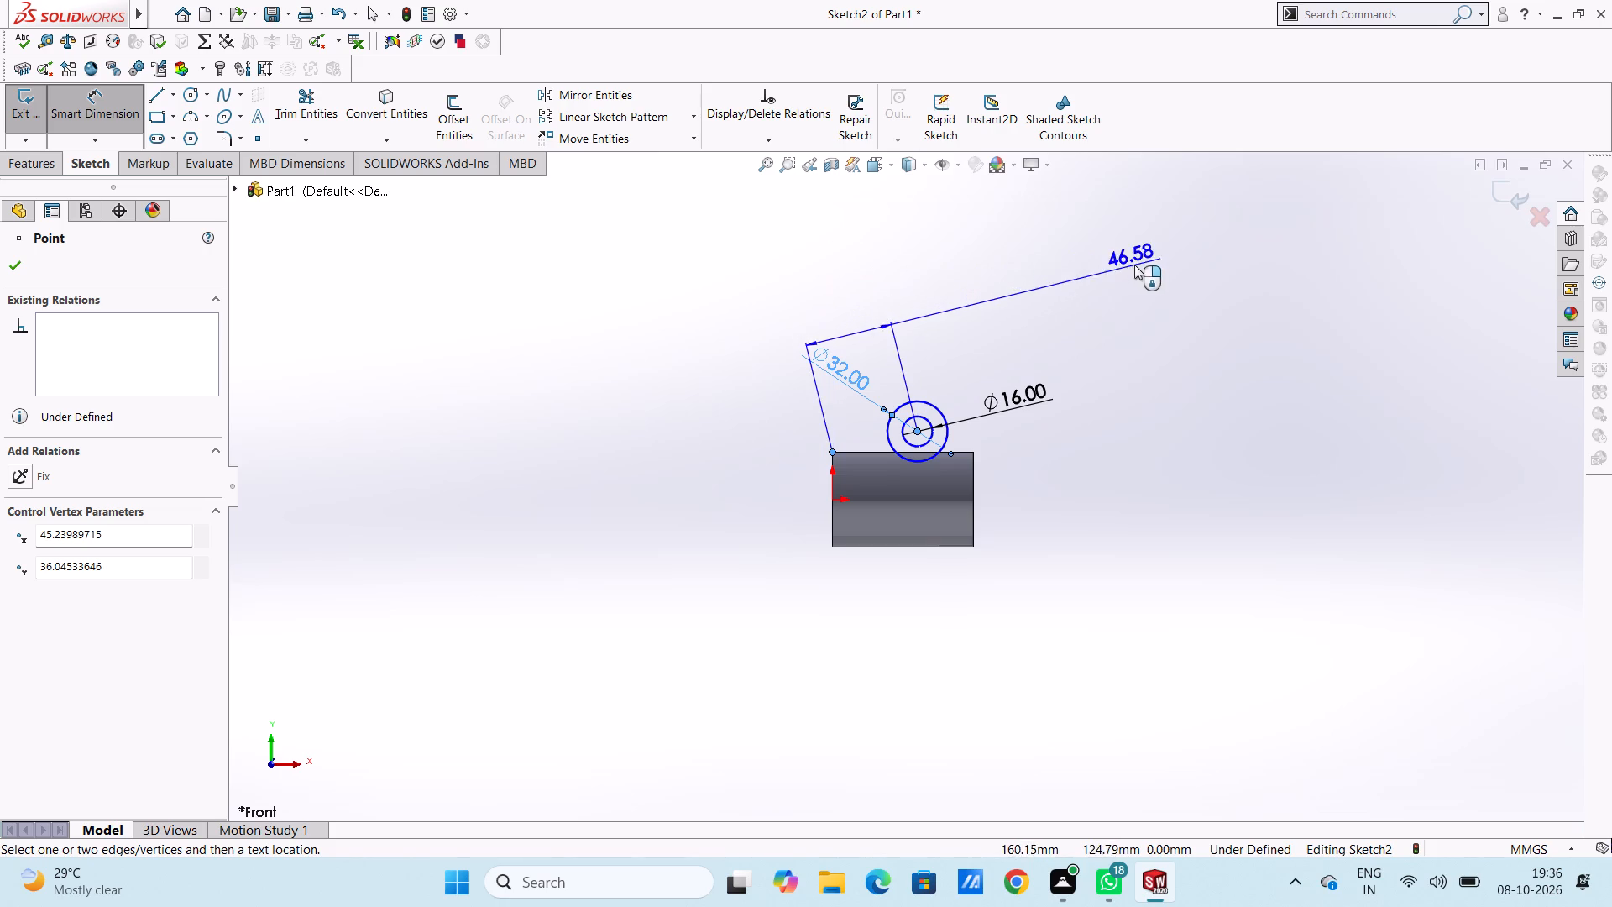
pyautogui.click(901, 225)
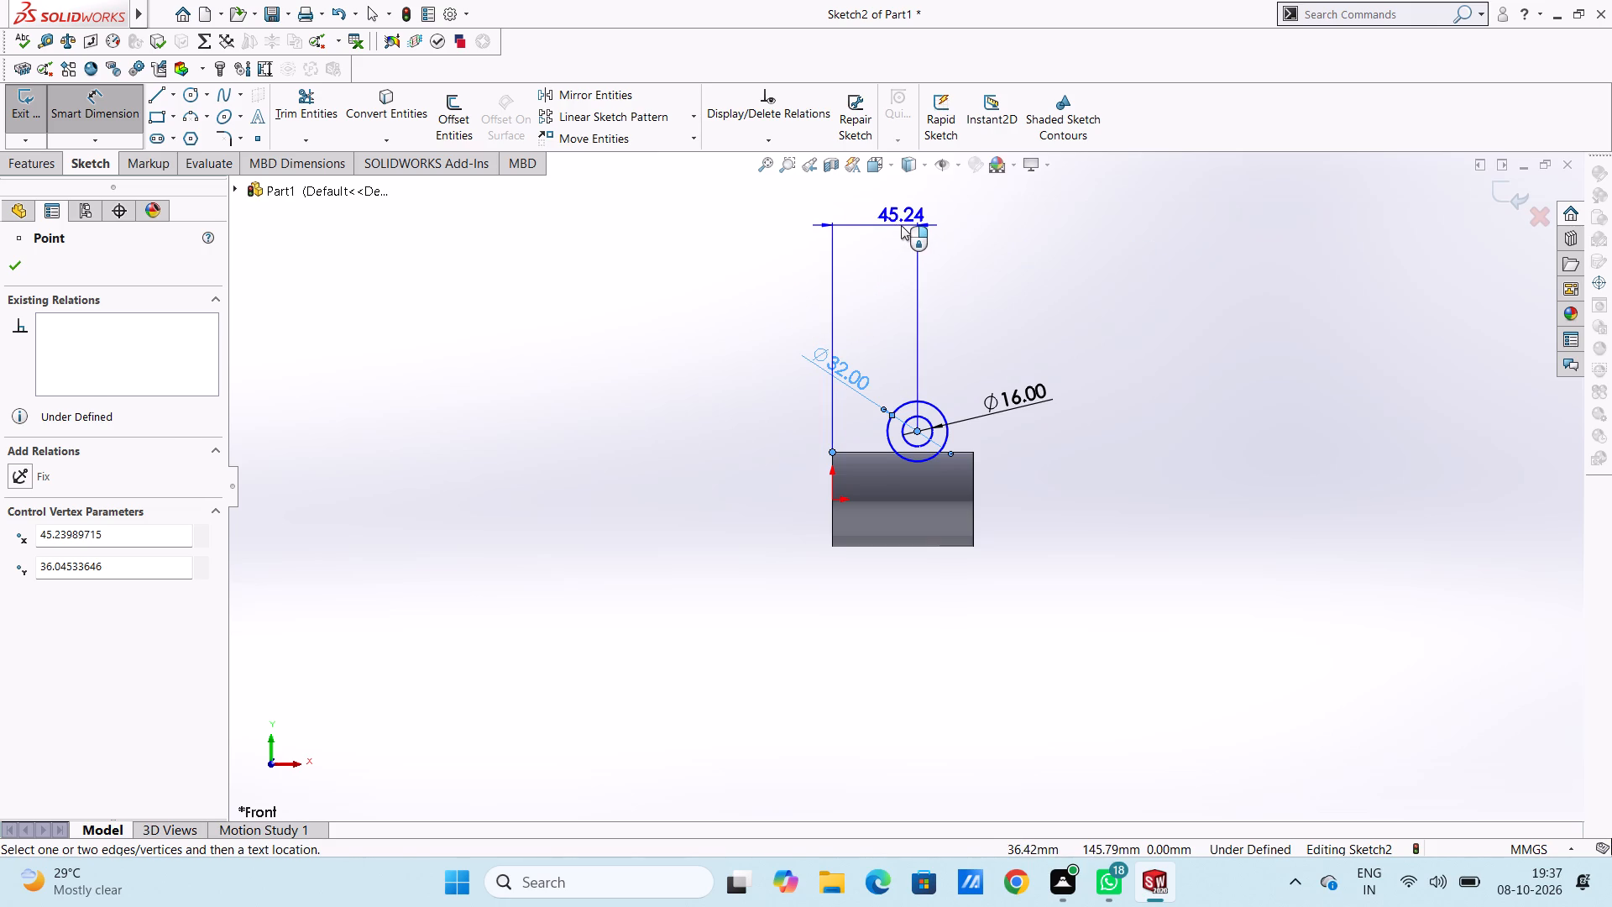
pyautogui.write('45')
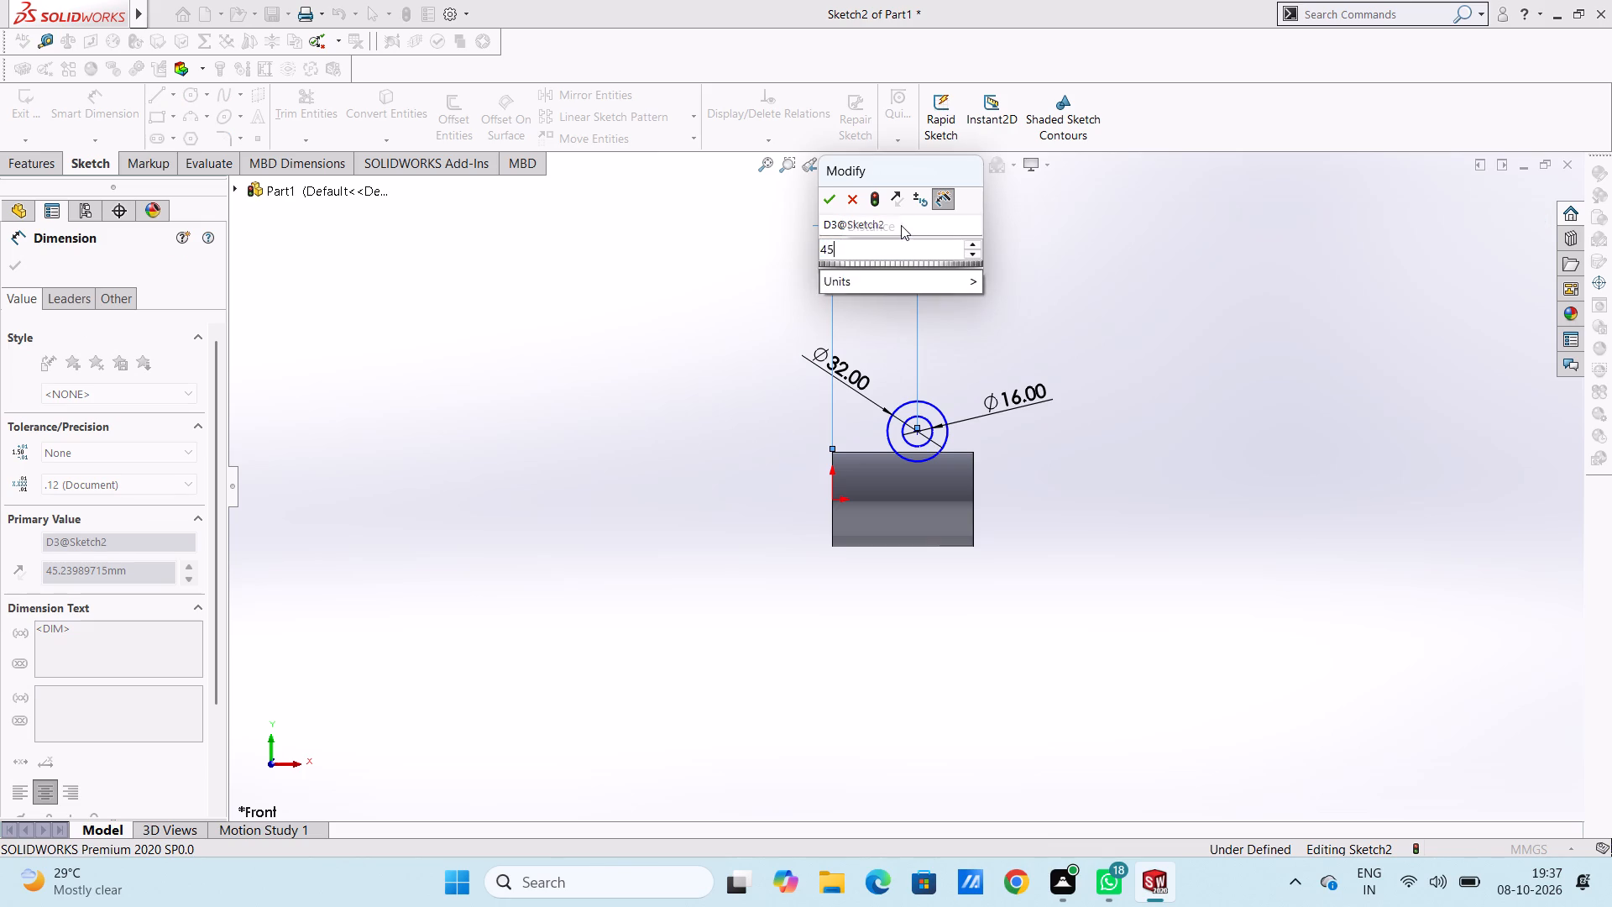
pyautogui.press('Return')
pyautogui.click(749, 368)
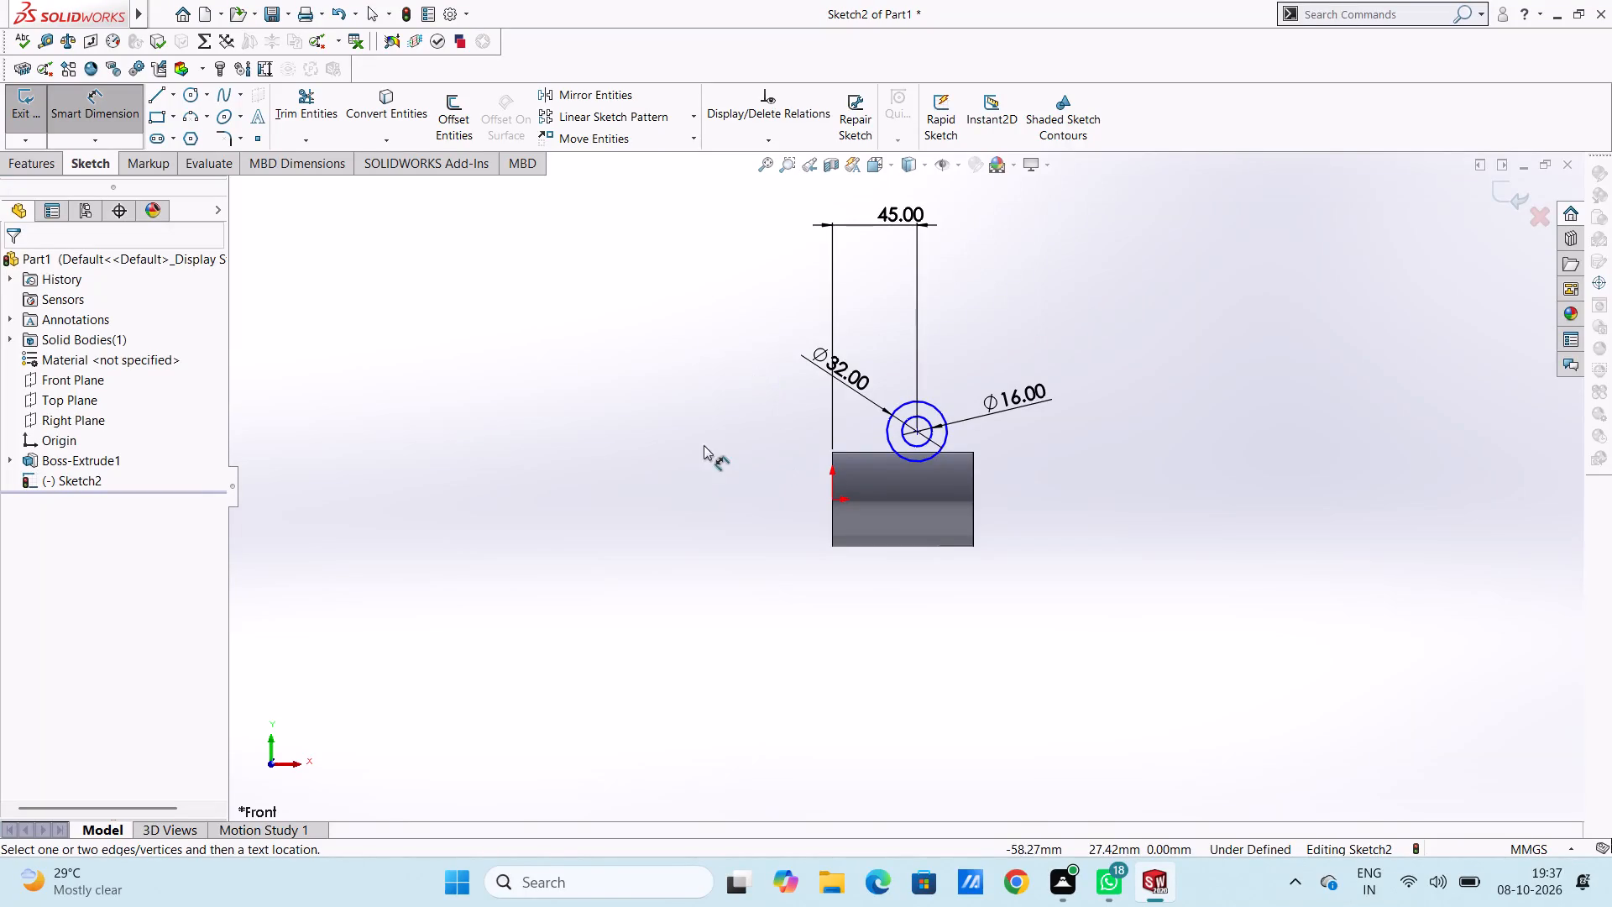
# Dimension the vertical distance from the origin to the circles' shared centre as 36 mm.
pyautogui.click(833, 498)
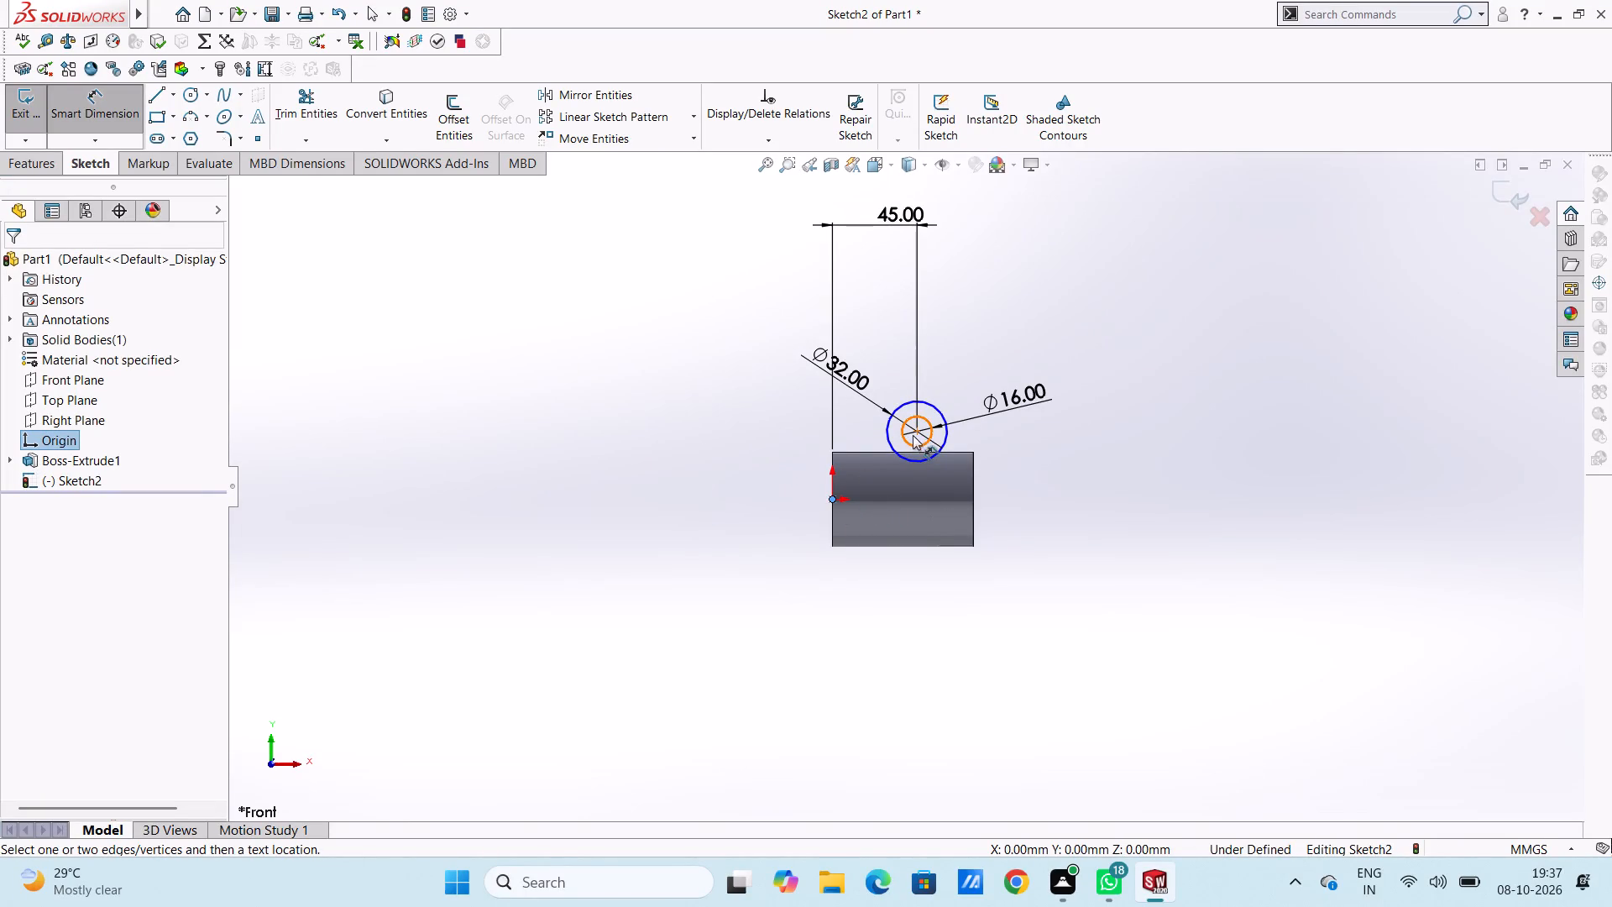
pyautogui.click(917, 430)
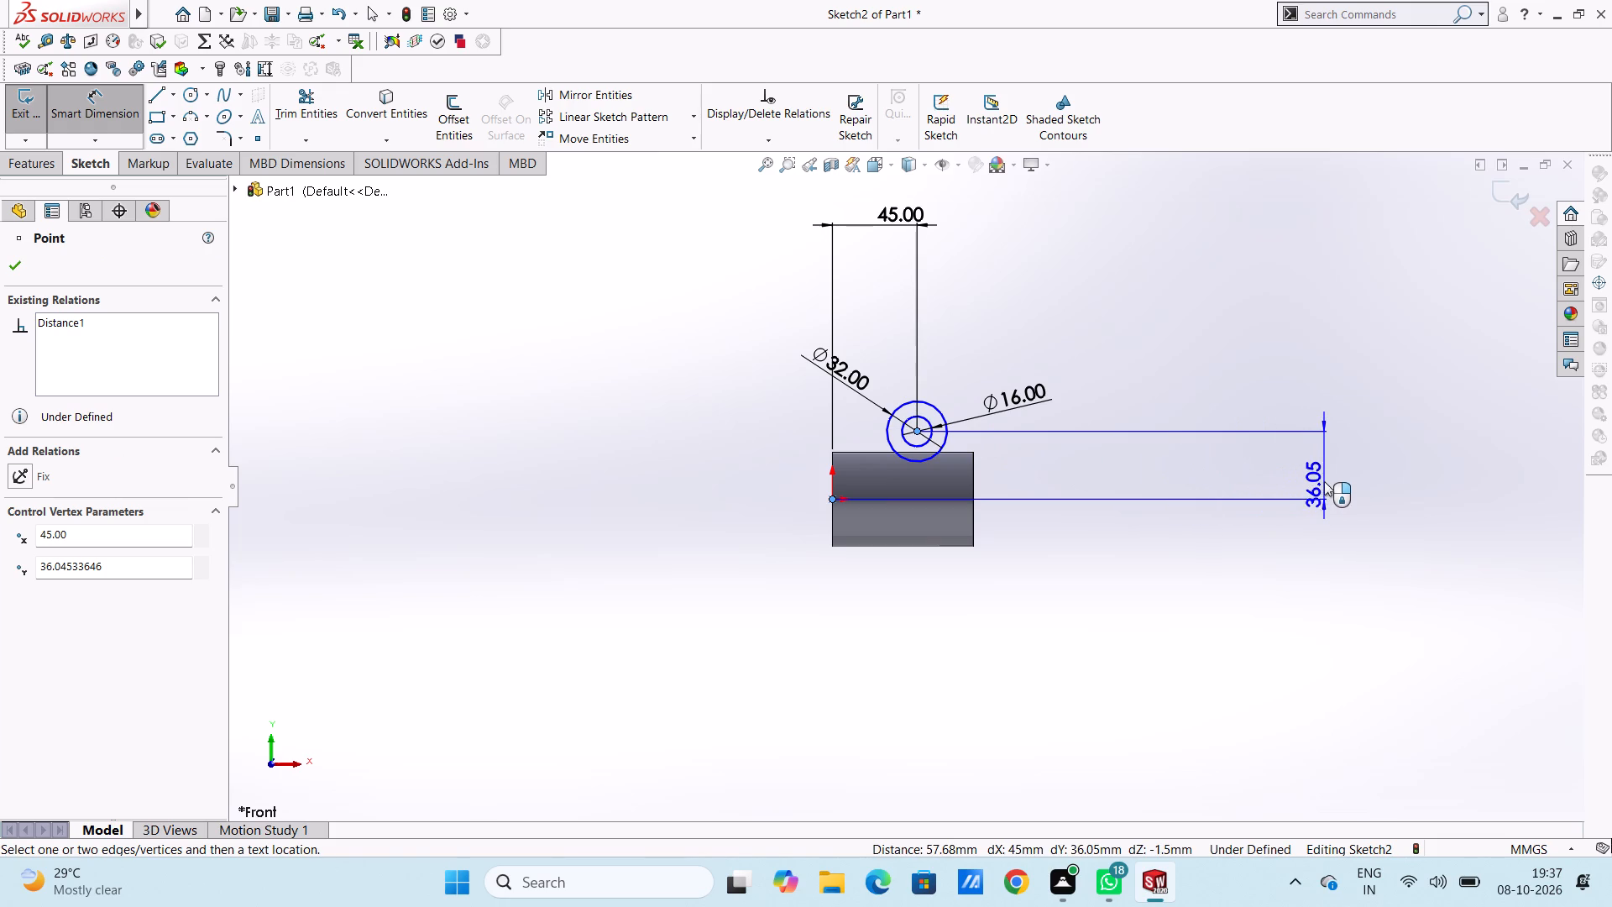
pyautogui.click(1324, 471)
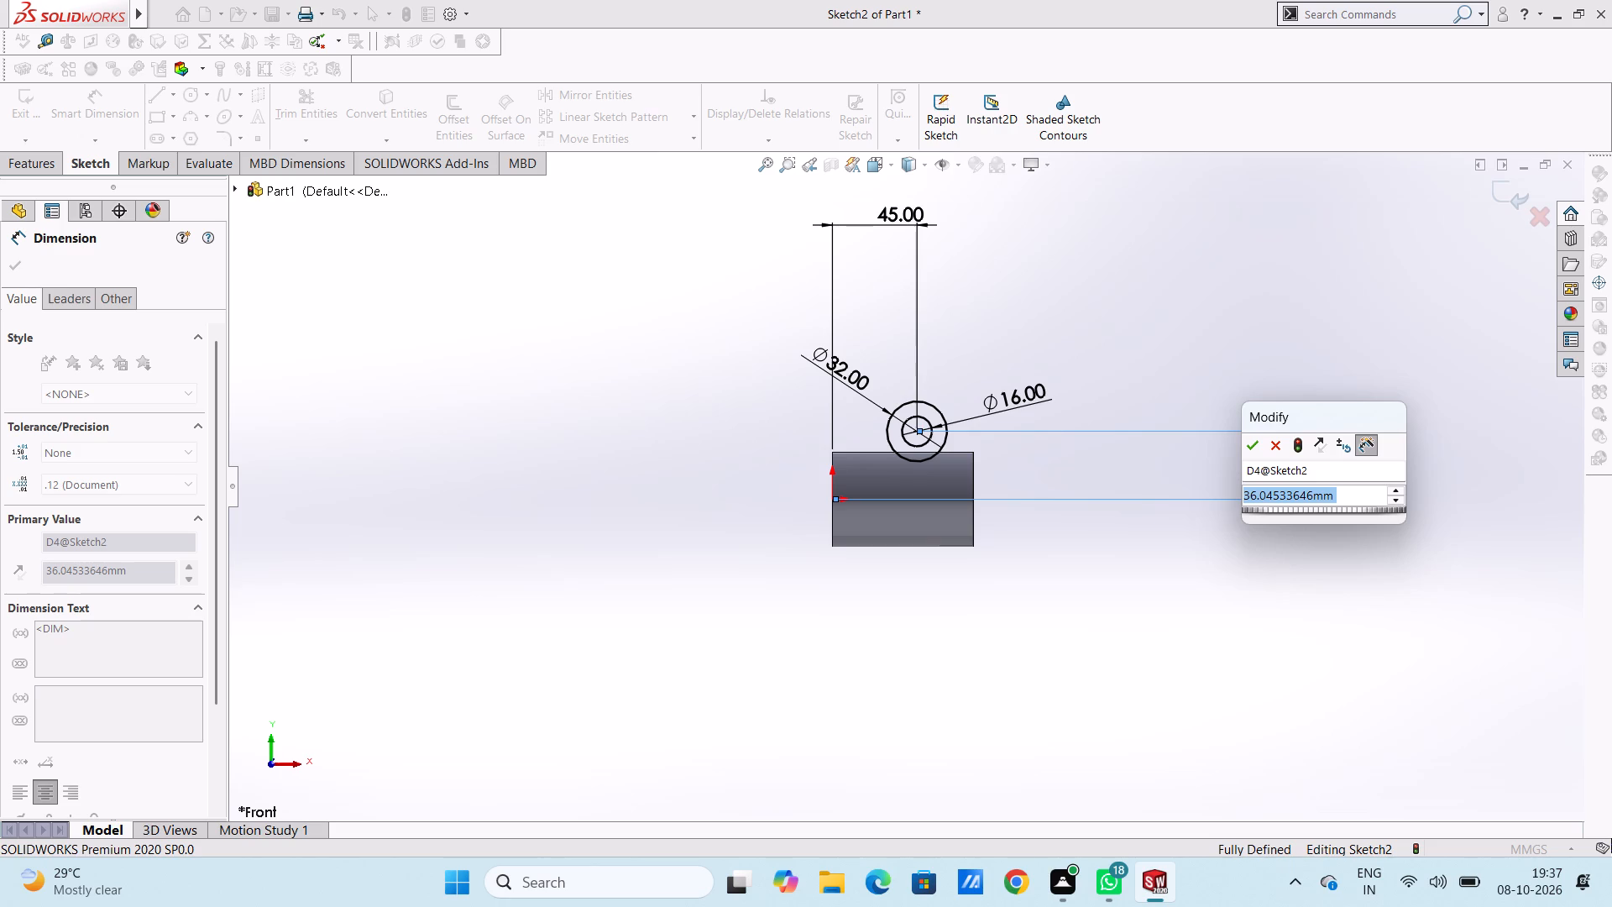
pyautogui.write('36')
pyautogui.press('Return')
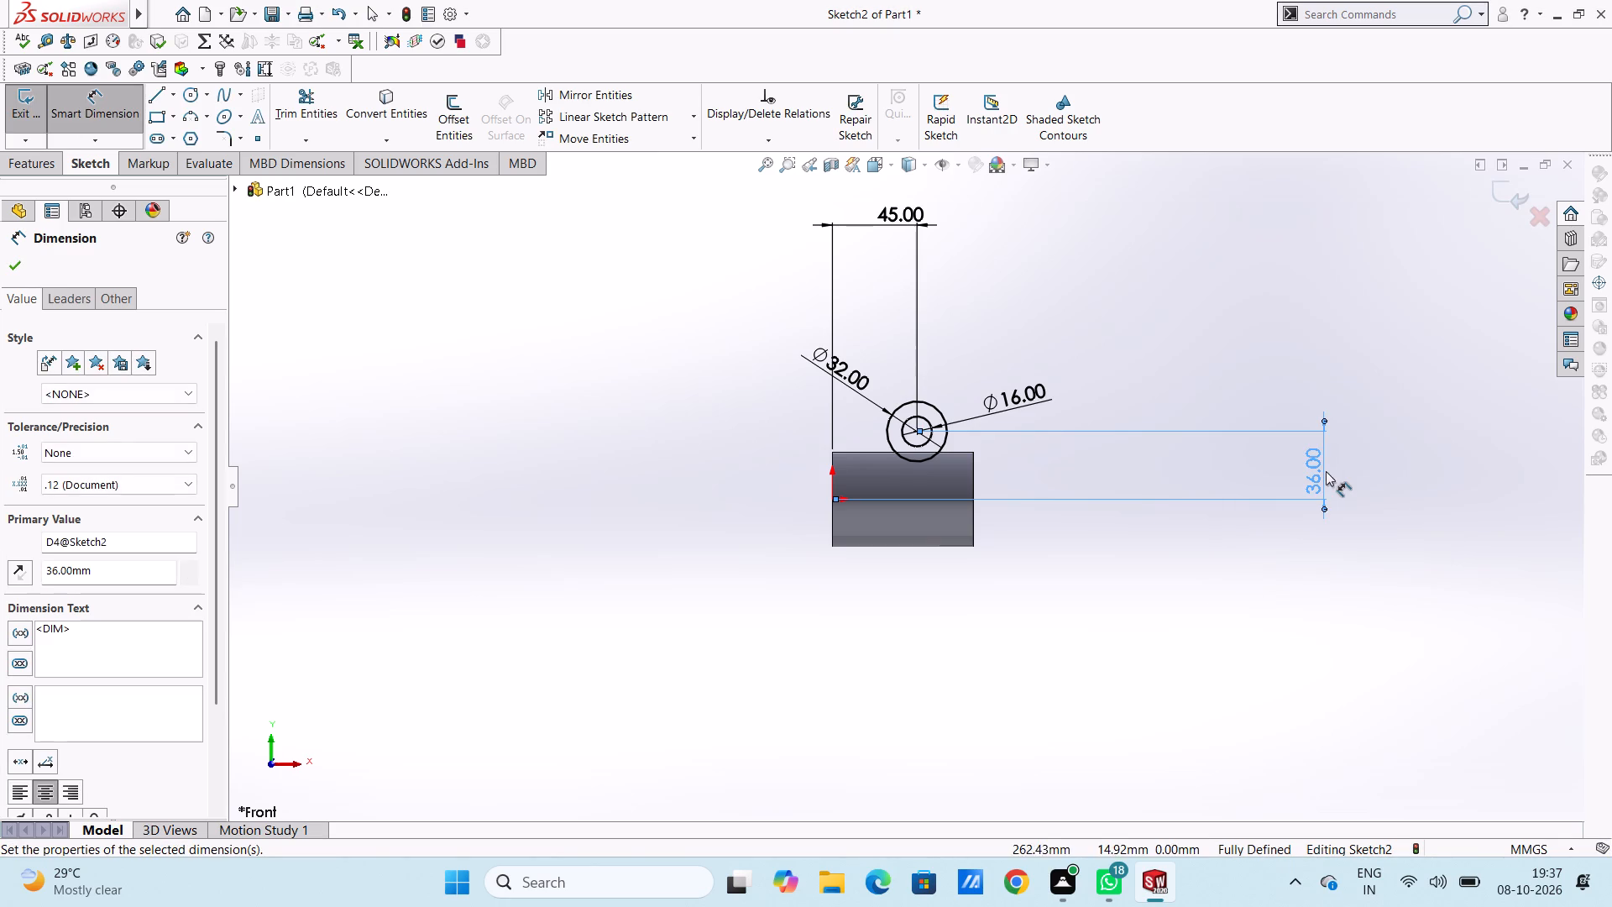
pyautogui.click(571, 501)
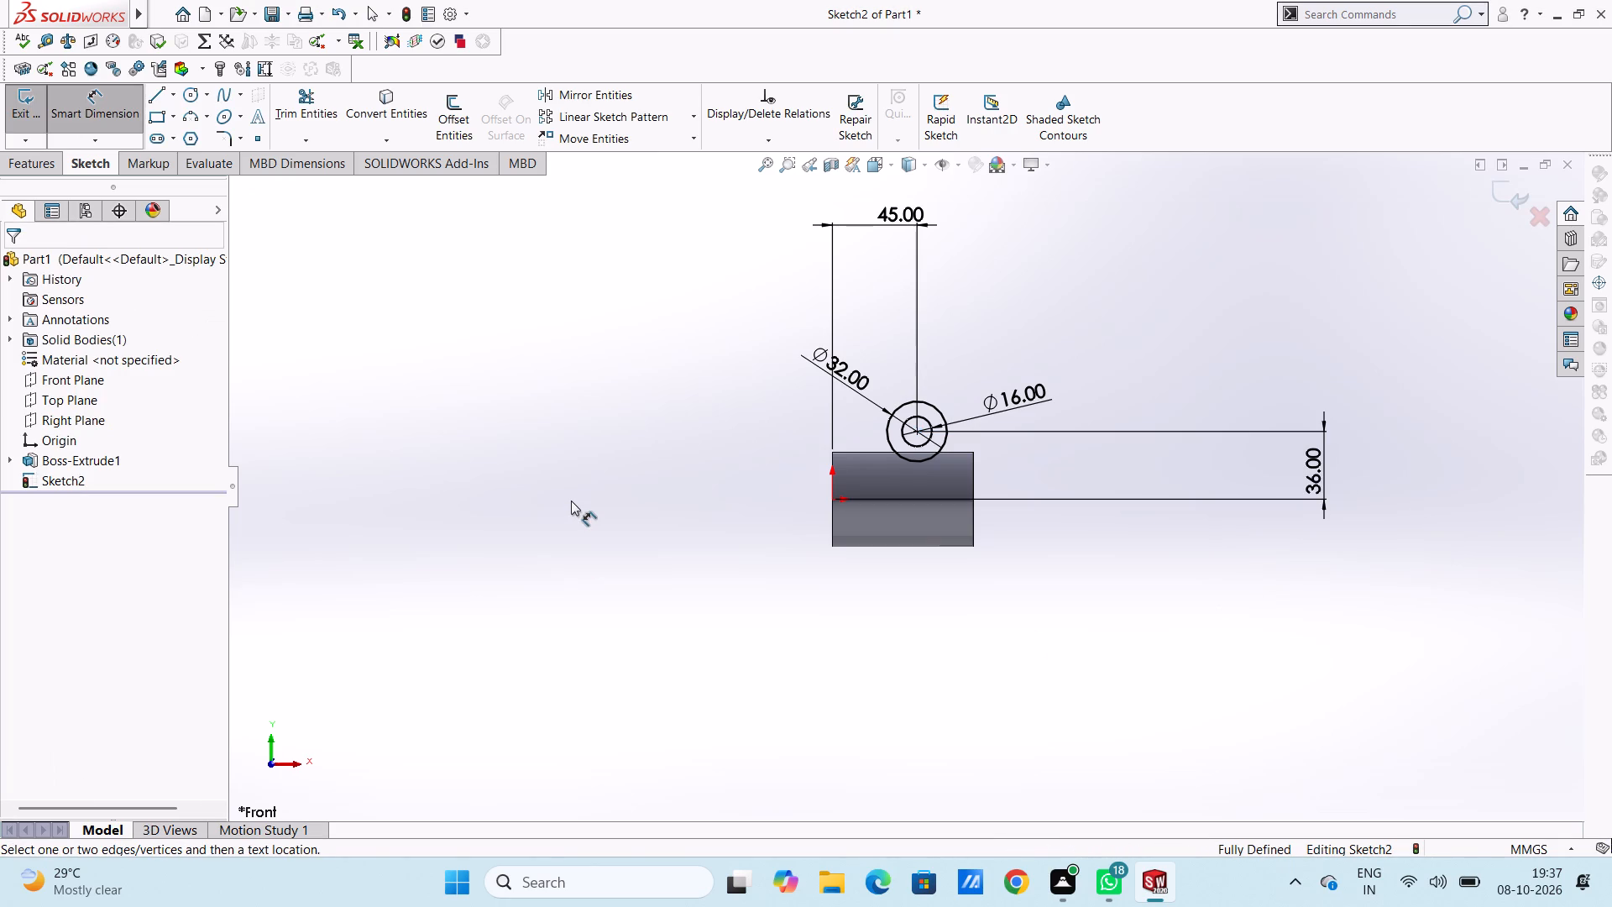
# Sketch a three-line U from the 32 mm circle's left quadrant: 16 mm down, 32 mm across, and back up to its right quadrant.
pyautogui.click(163, 101)
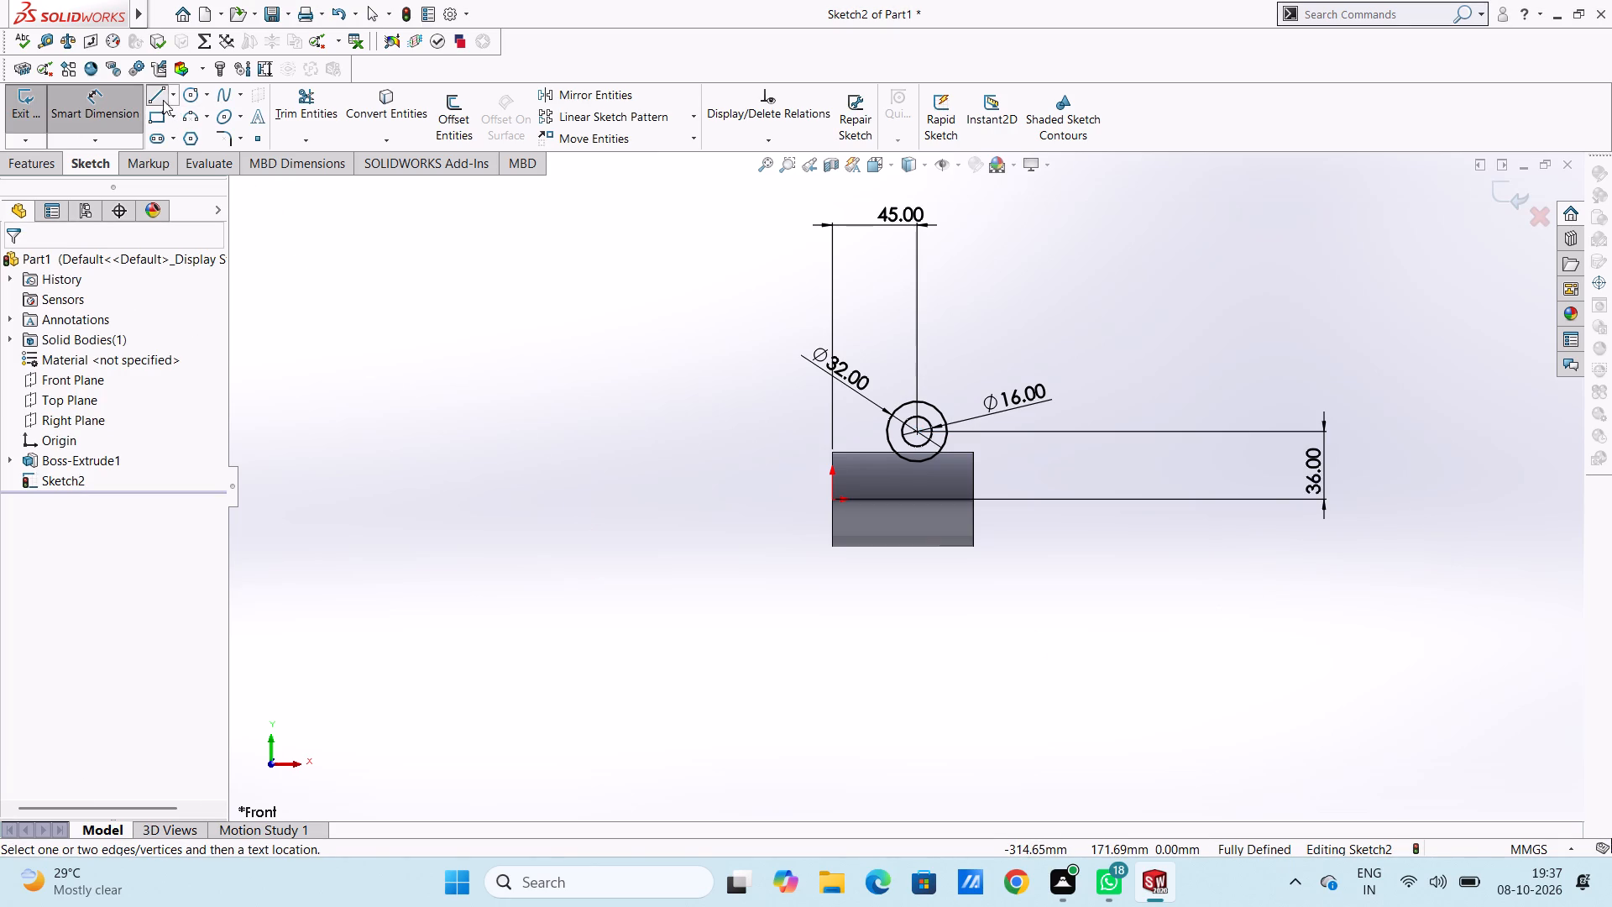
pyautogui.scroll(-6, 967, 574)
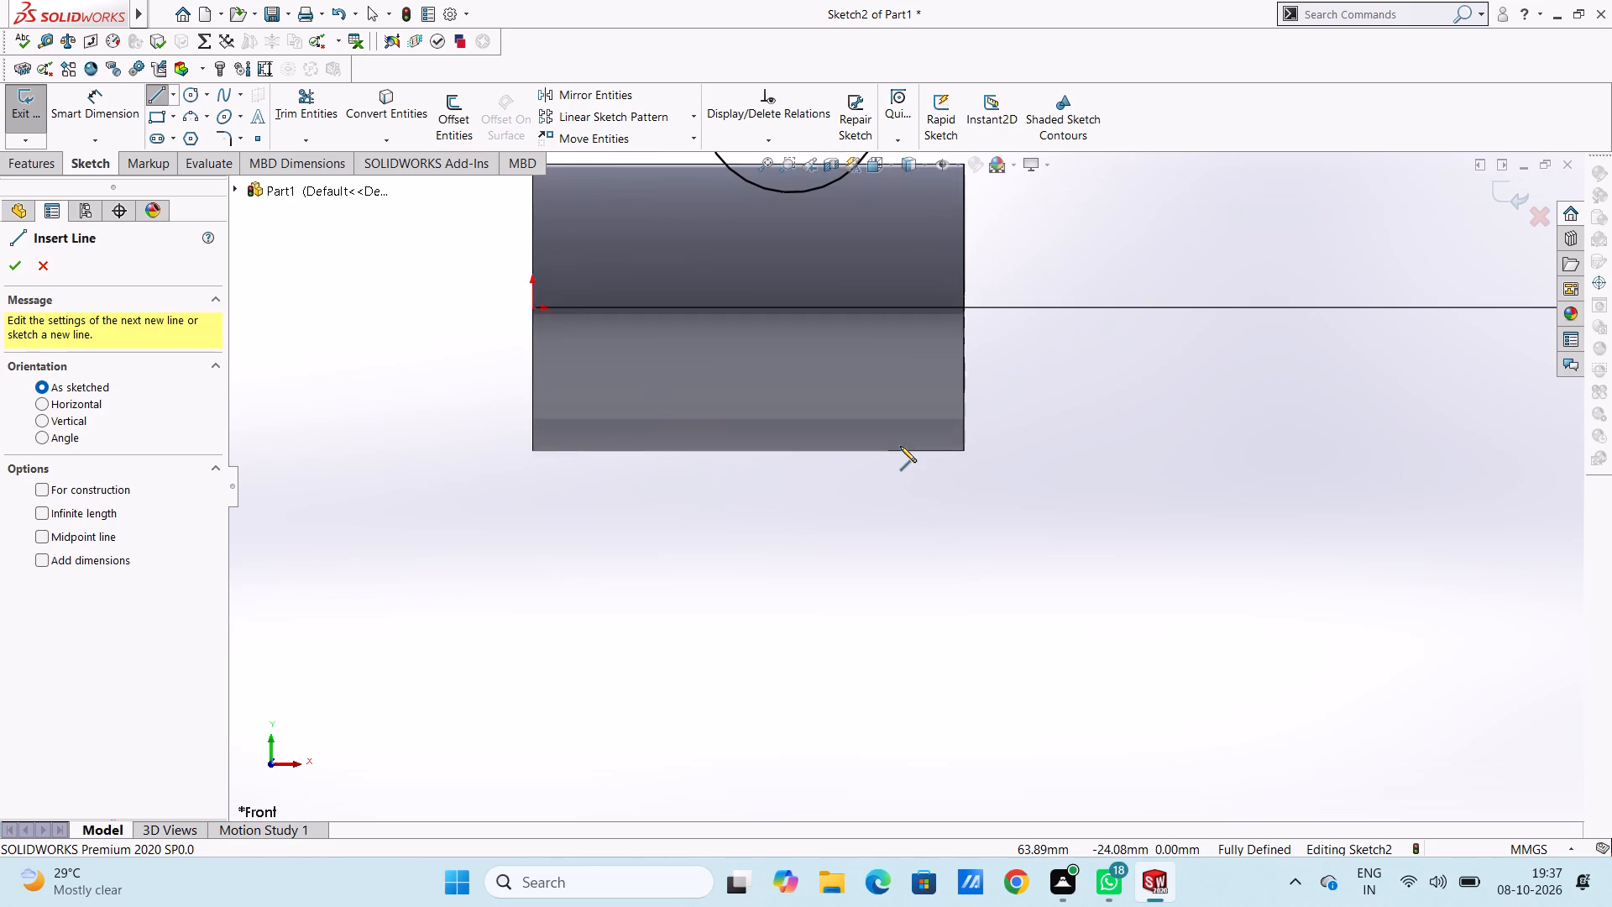
pyautogui.scroll(4, 900, 446)
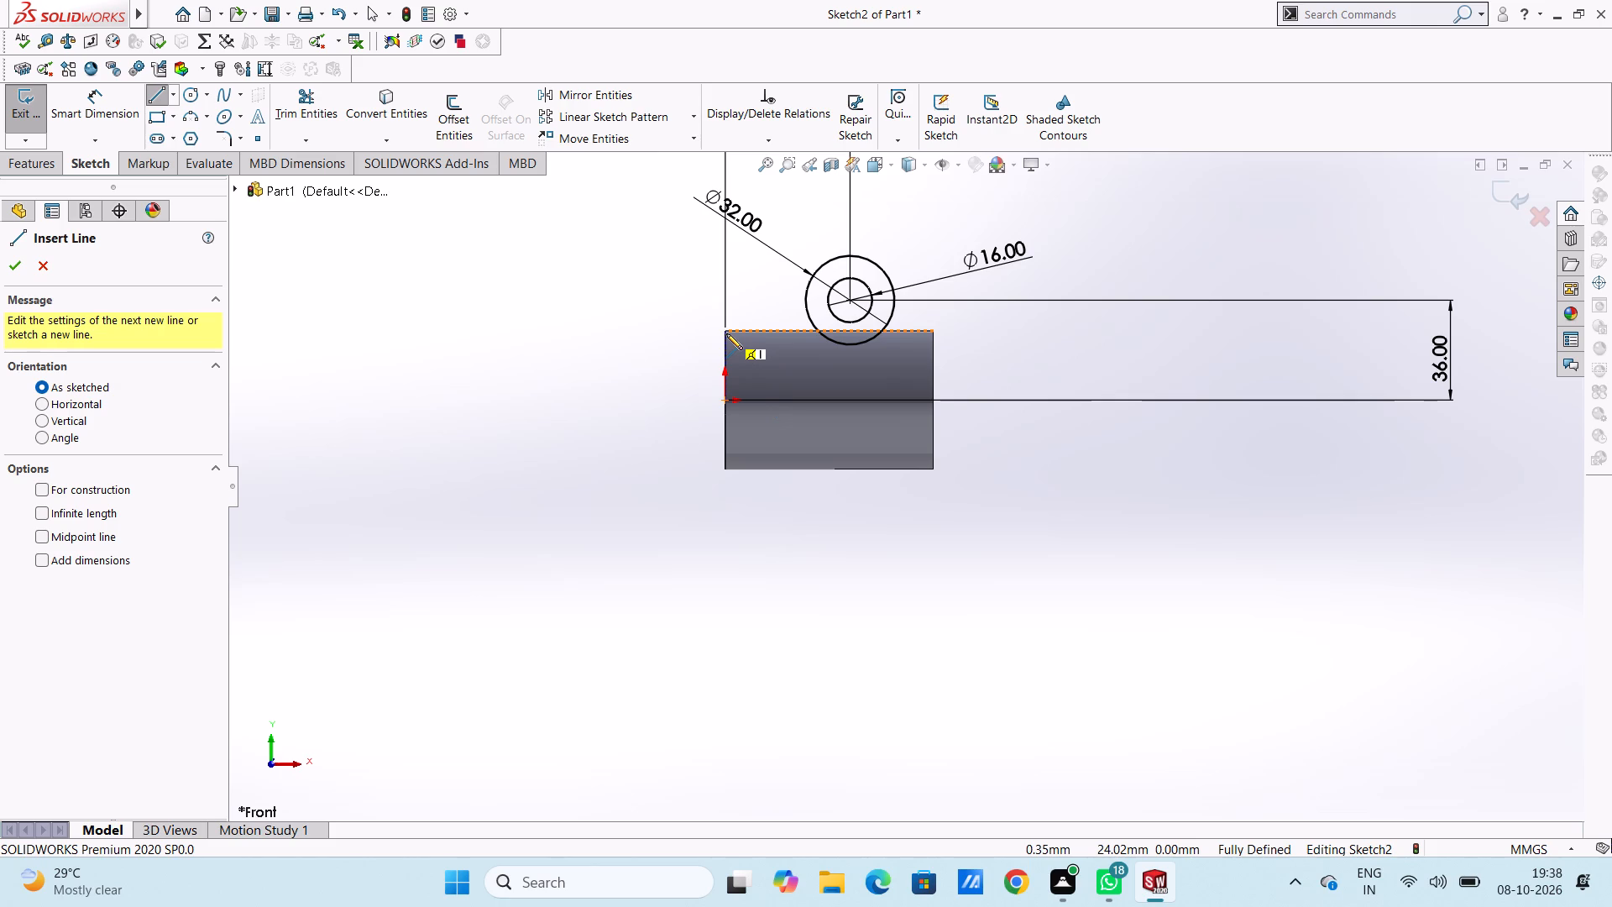
pyautogui.scroll(-2, 949, 372)
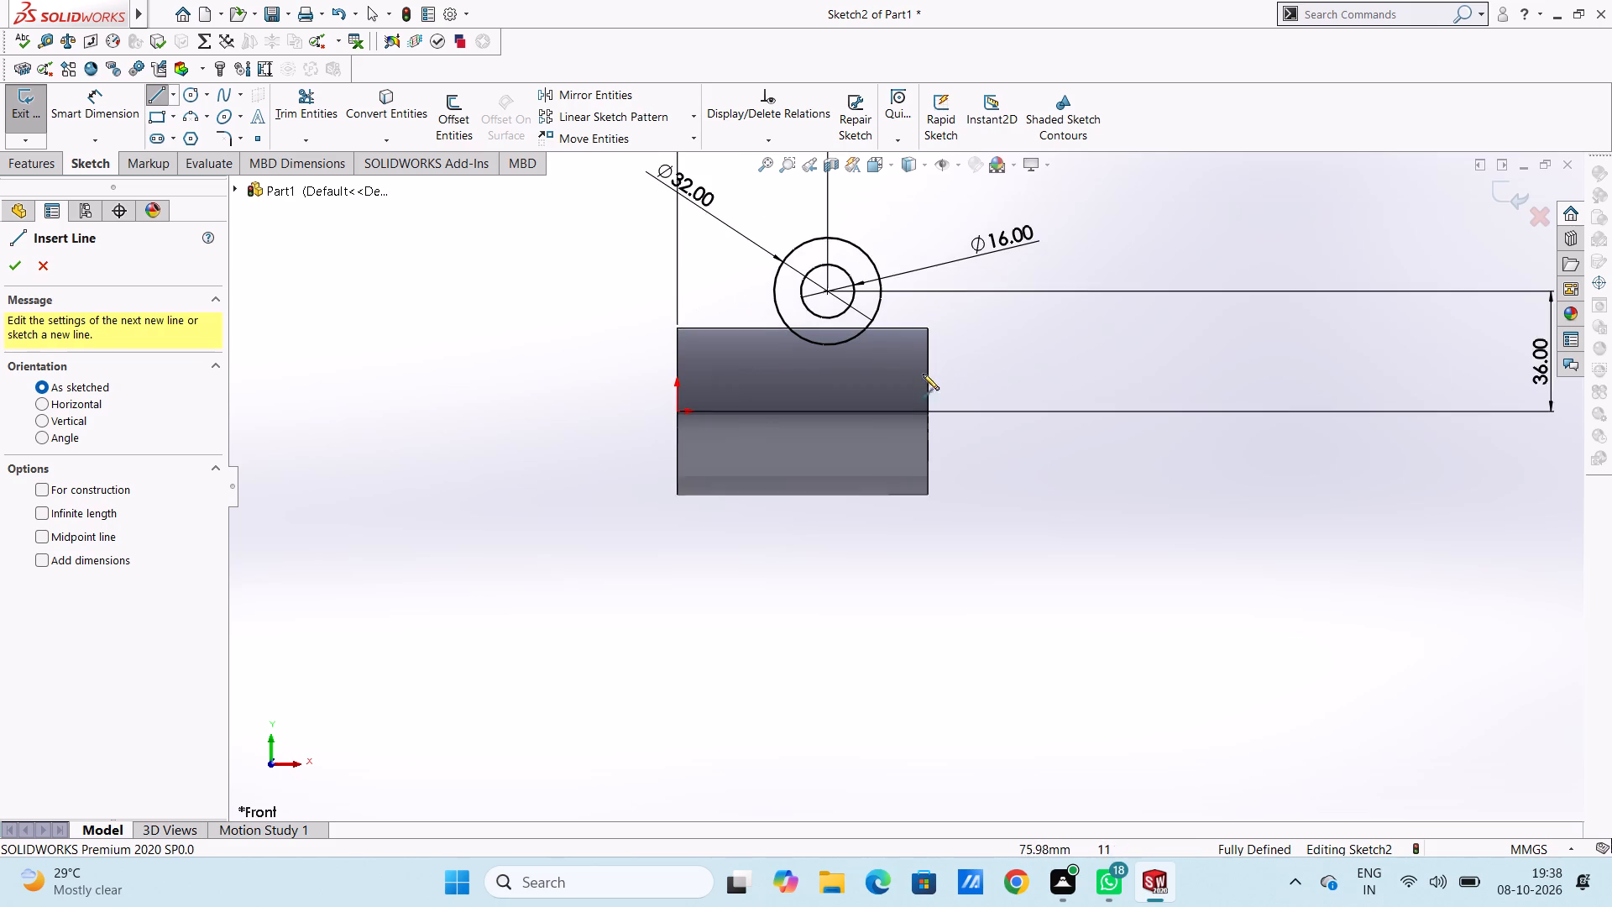
pyautogui.scroll(-1, 923, 374)
pyautogui.click(709, 265)
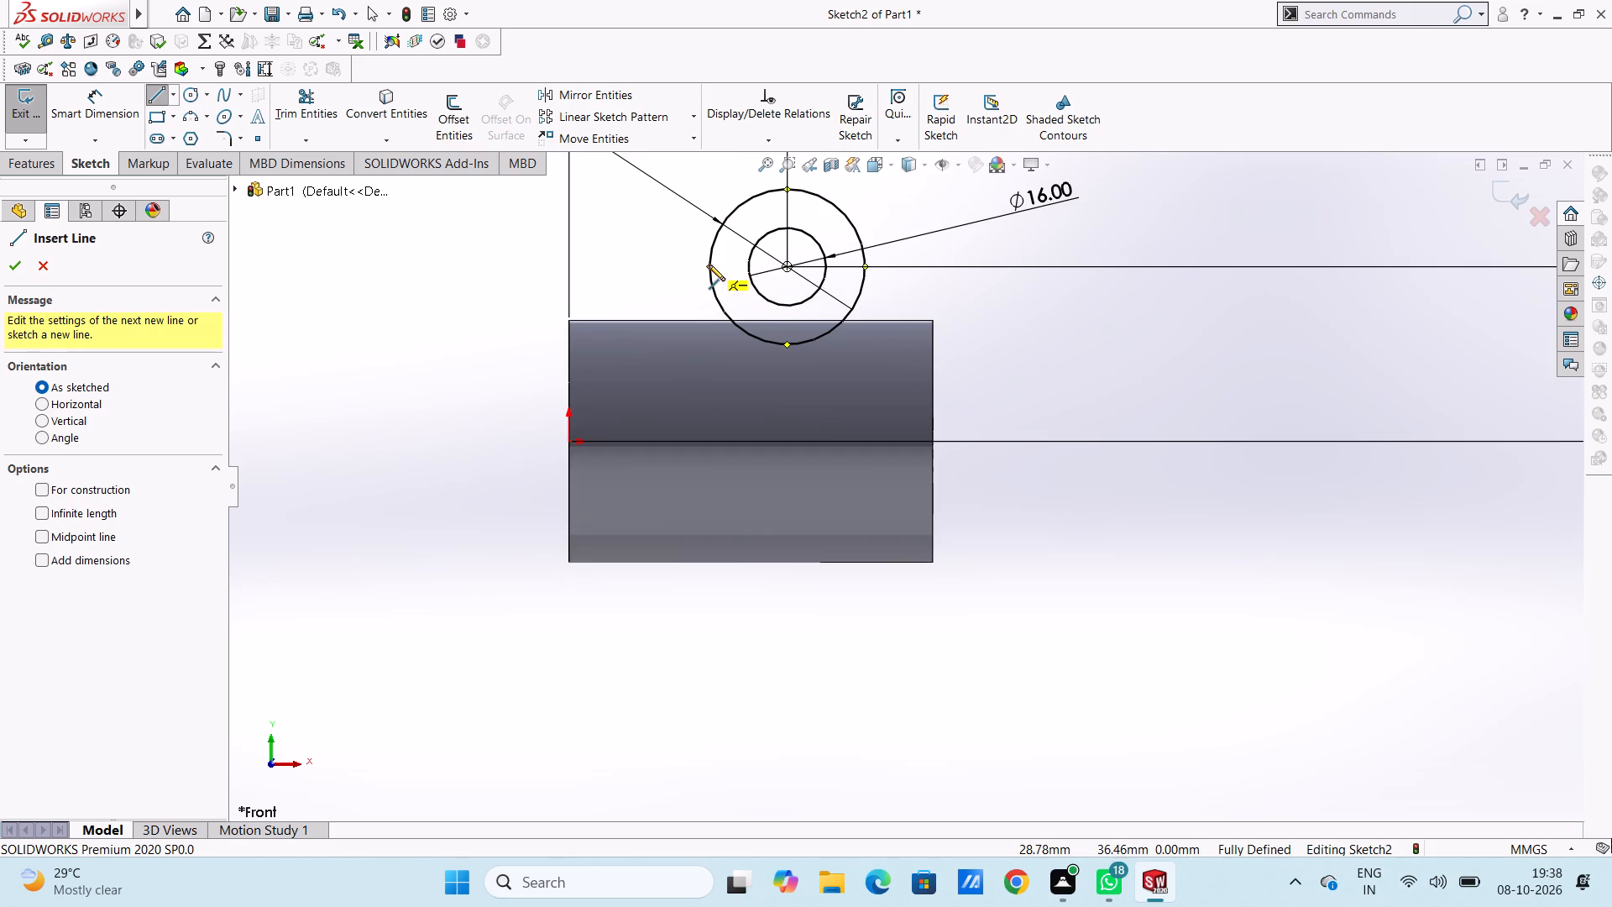
pyautogui.click(713, 349)
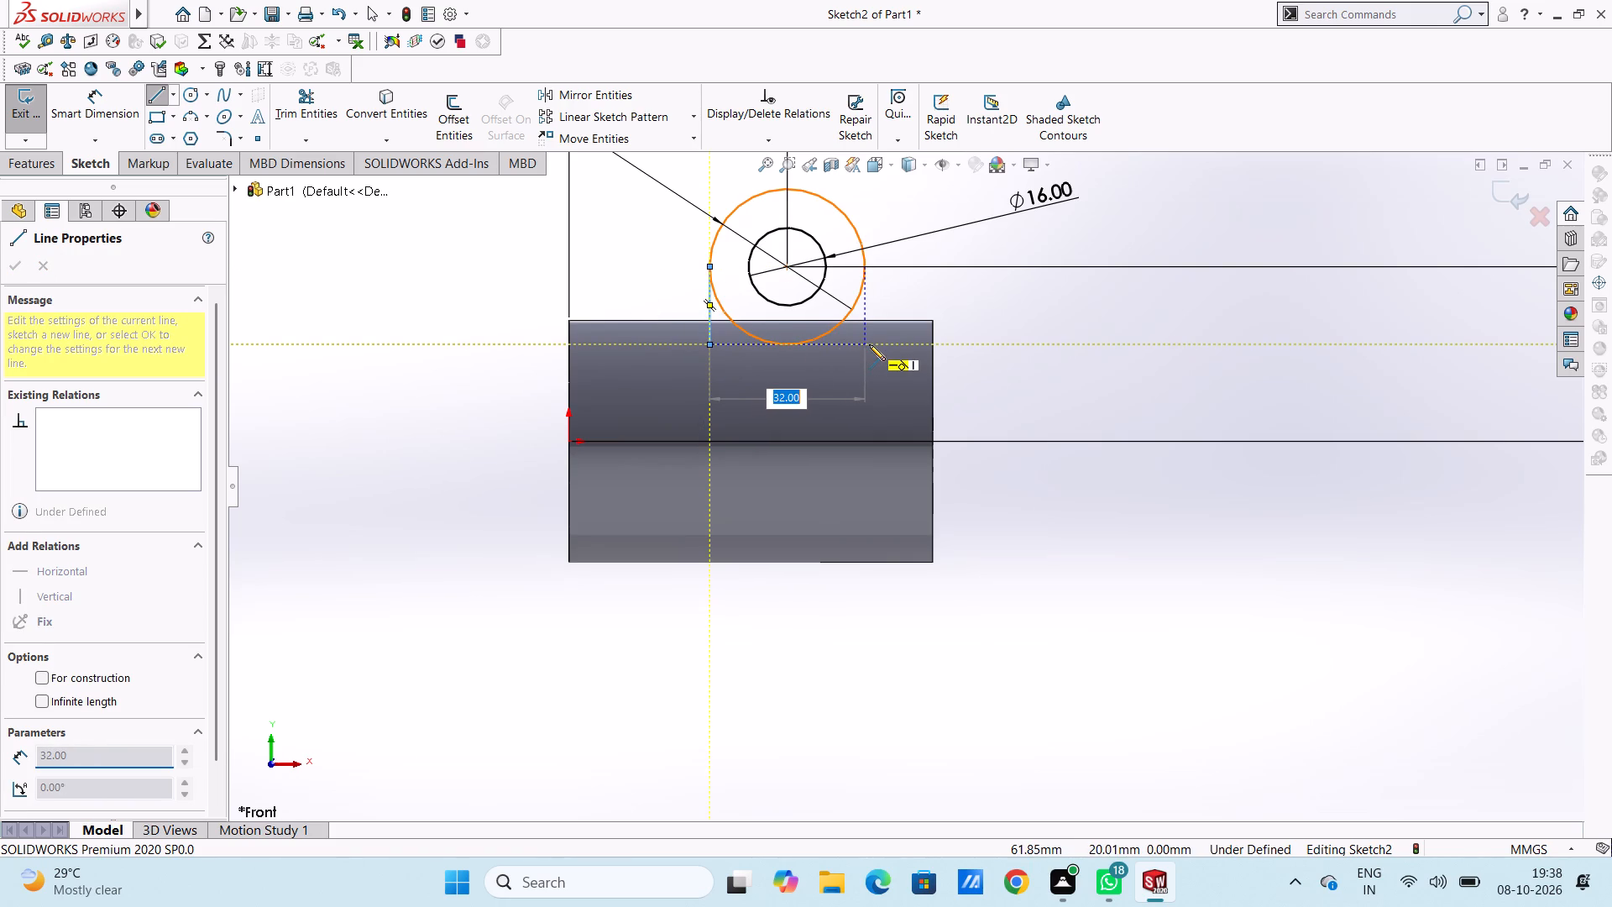
pyautogui.click(863, 347)
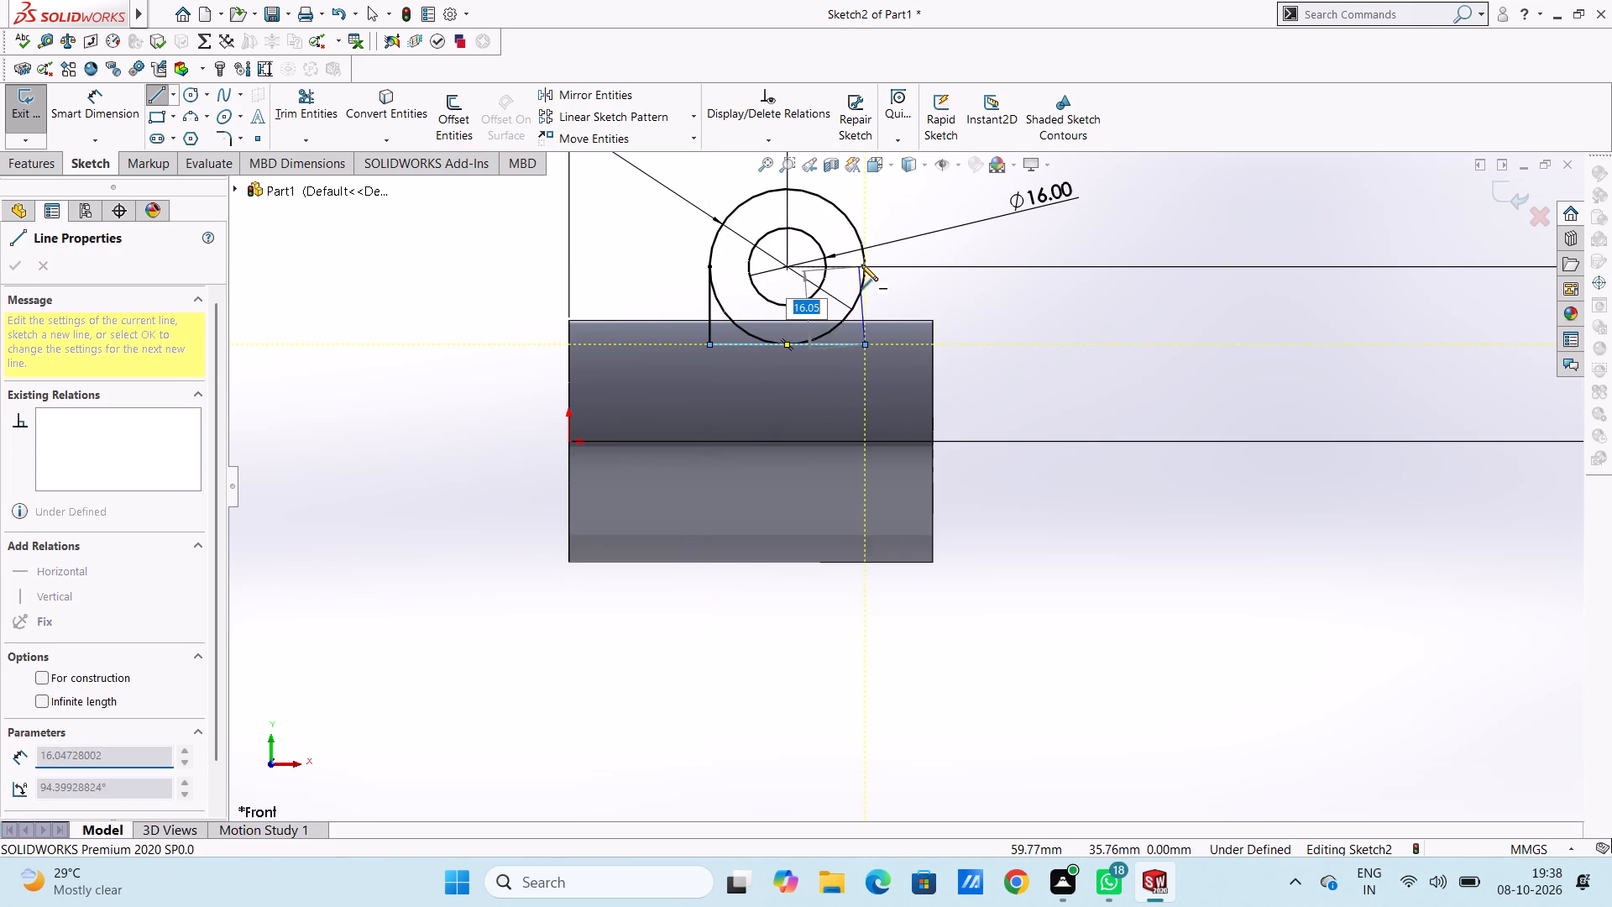
pyautogui.click(869, 268)
pyautogui.press('Escape')
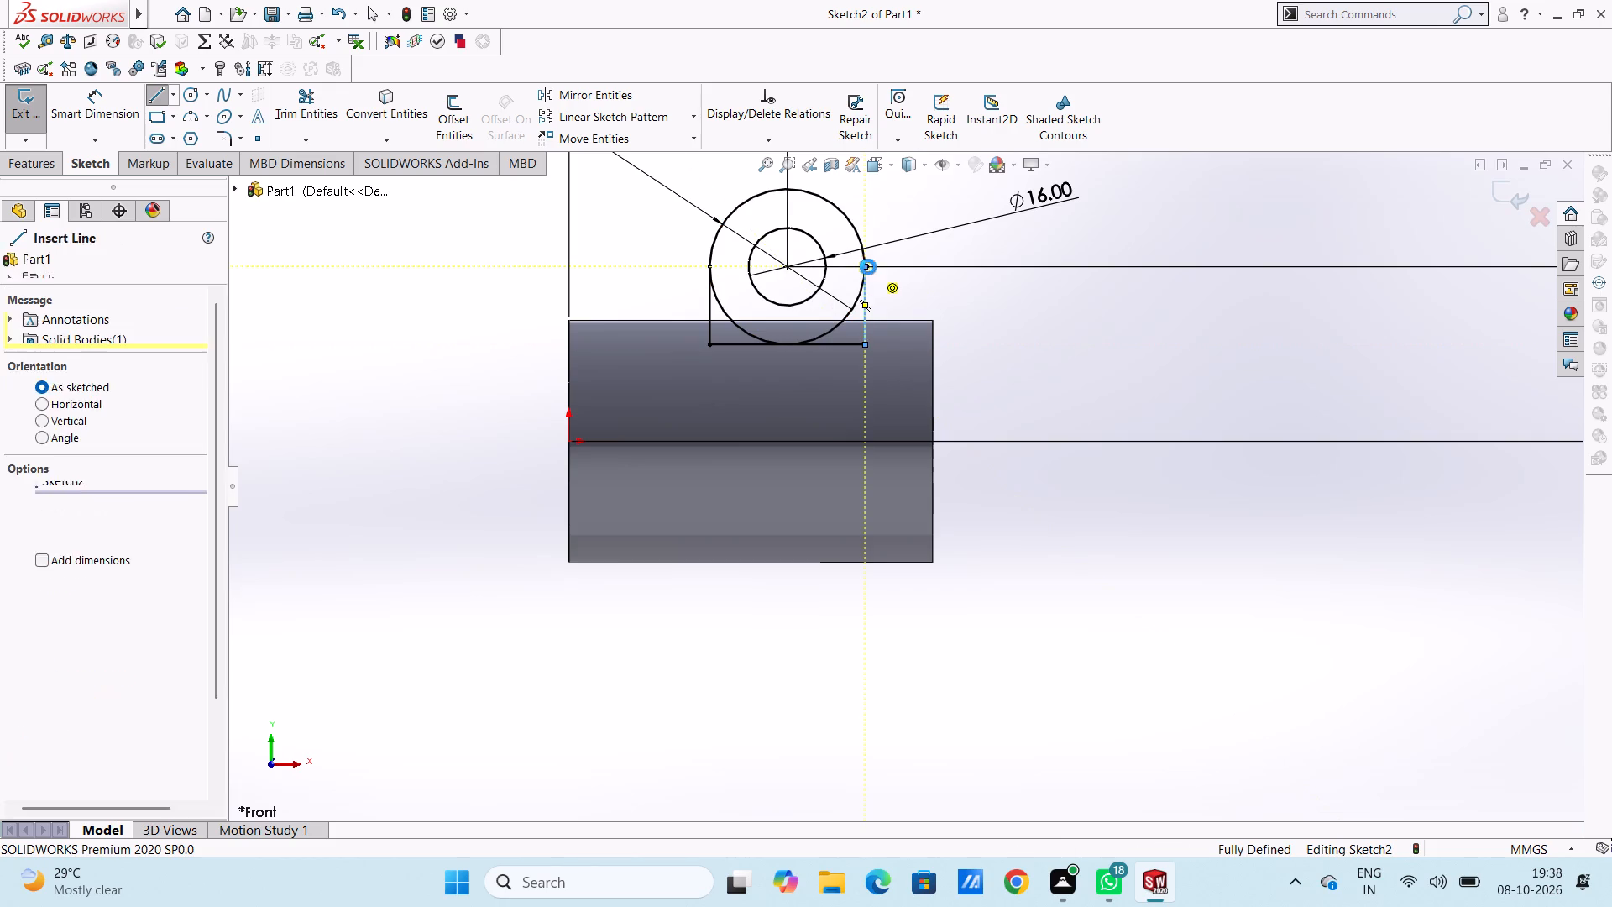
pyautogui.press('Escape')
pyautogui.press('Escape')
# Trim away both halves of the U's bottom line and the lower half of the 32 mm circle.
pyautogui.click(304, 97)
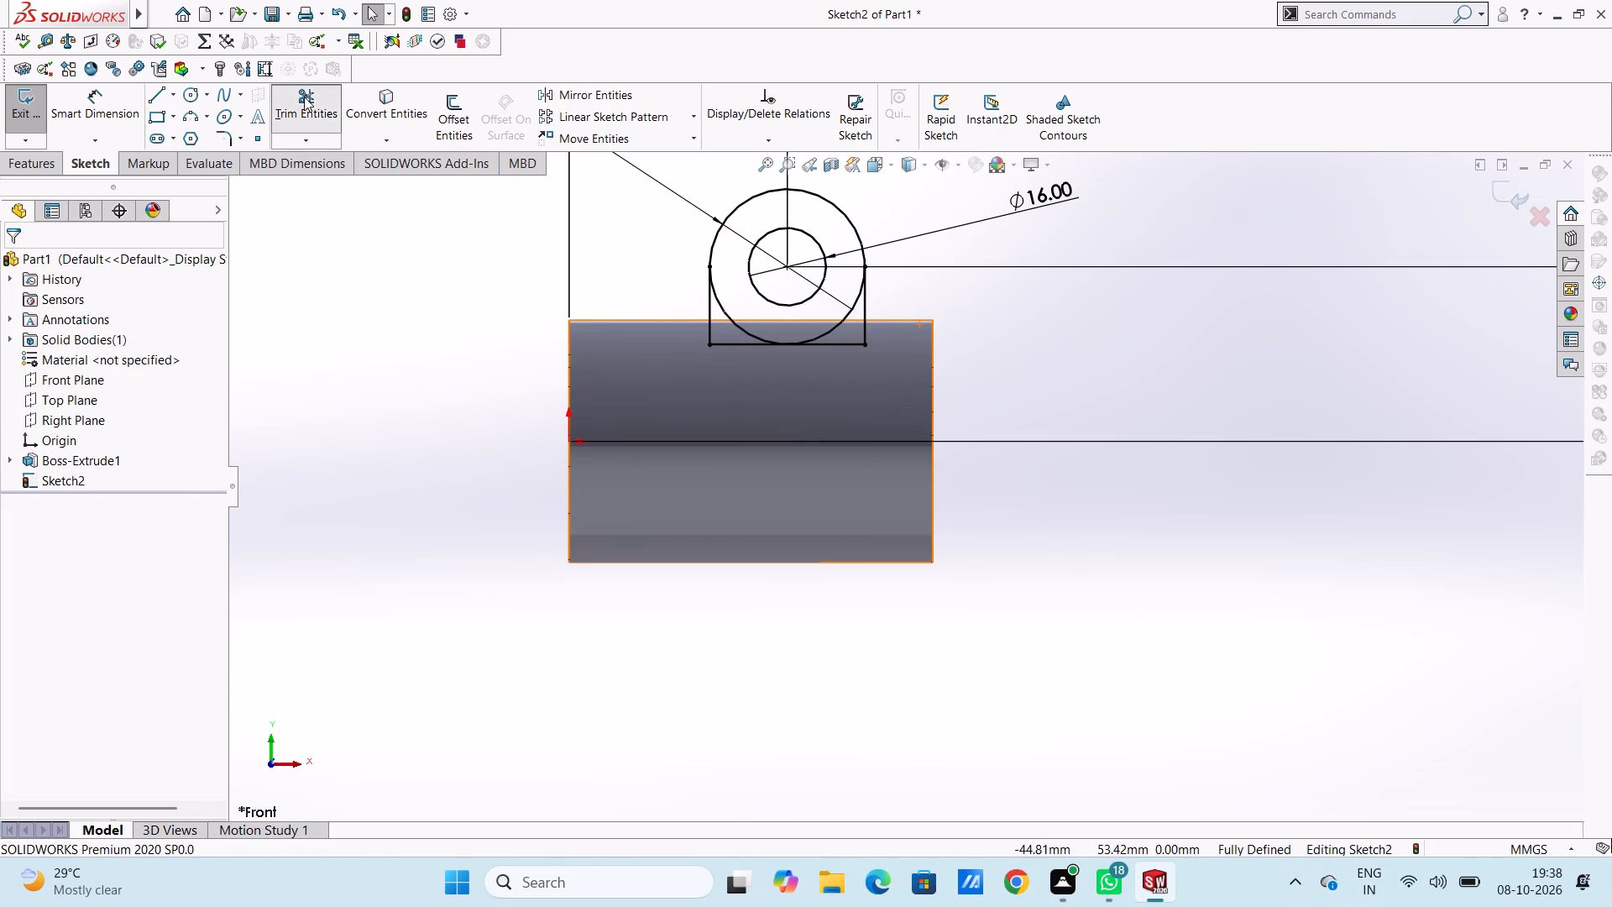
pyautogui.click(725, 342)
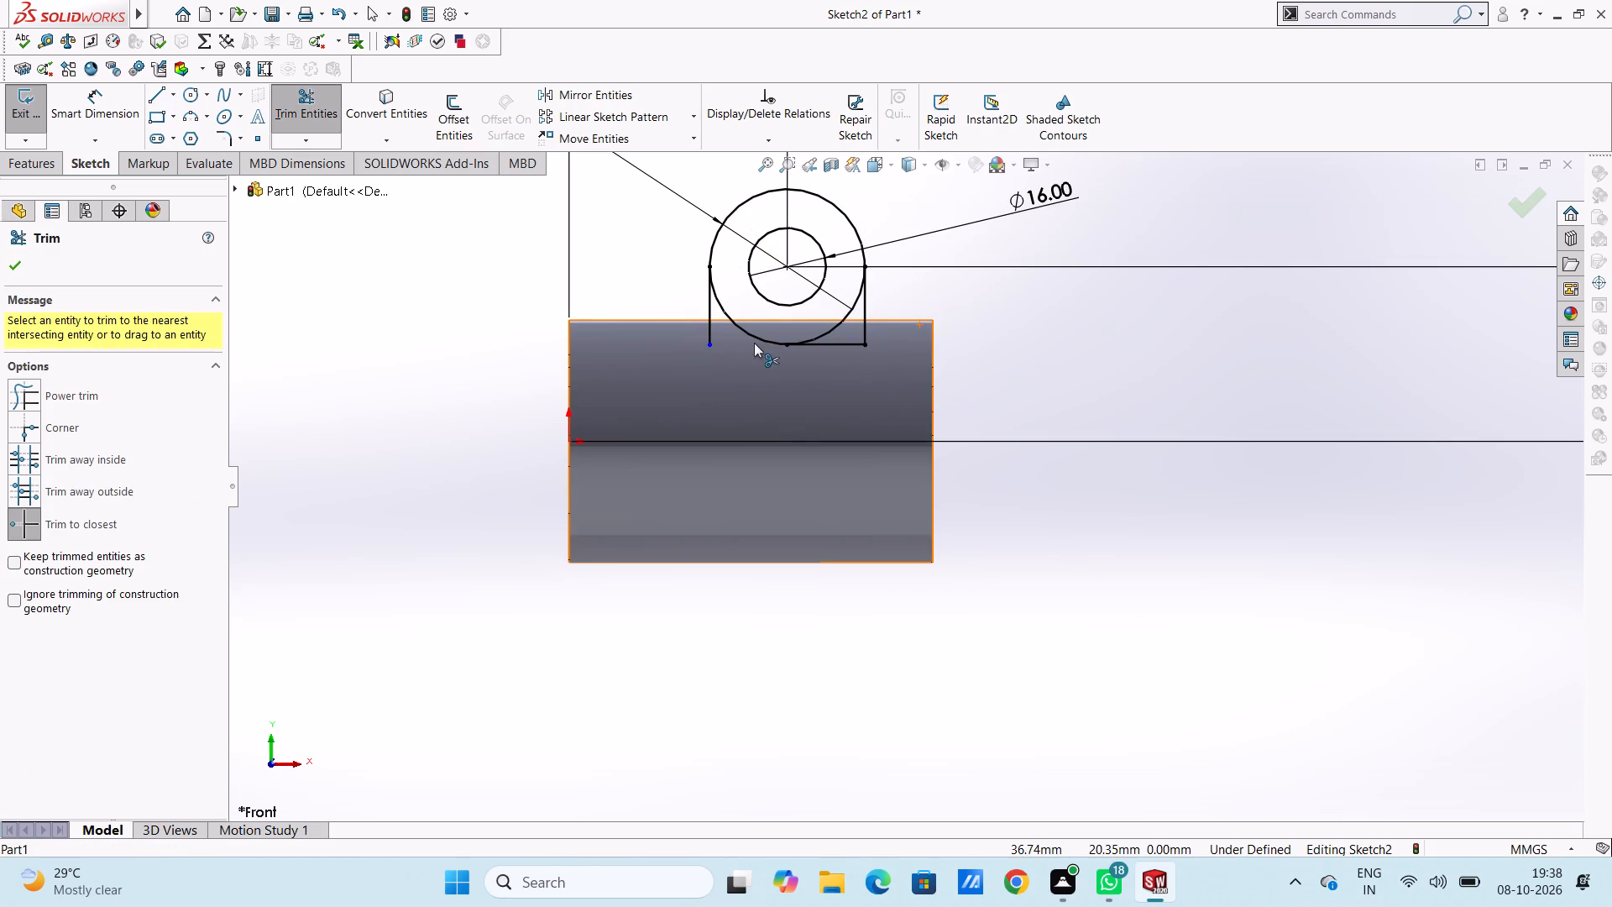
pyautogui.click(808, 345)
pyautogui.click(831, 332)
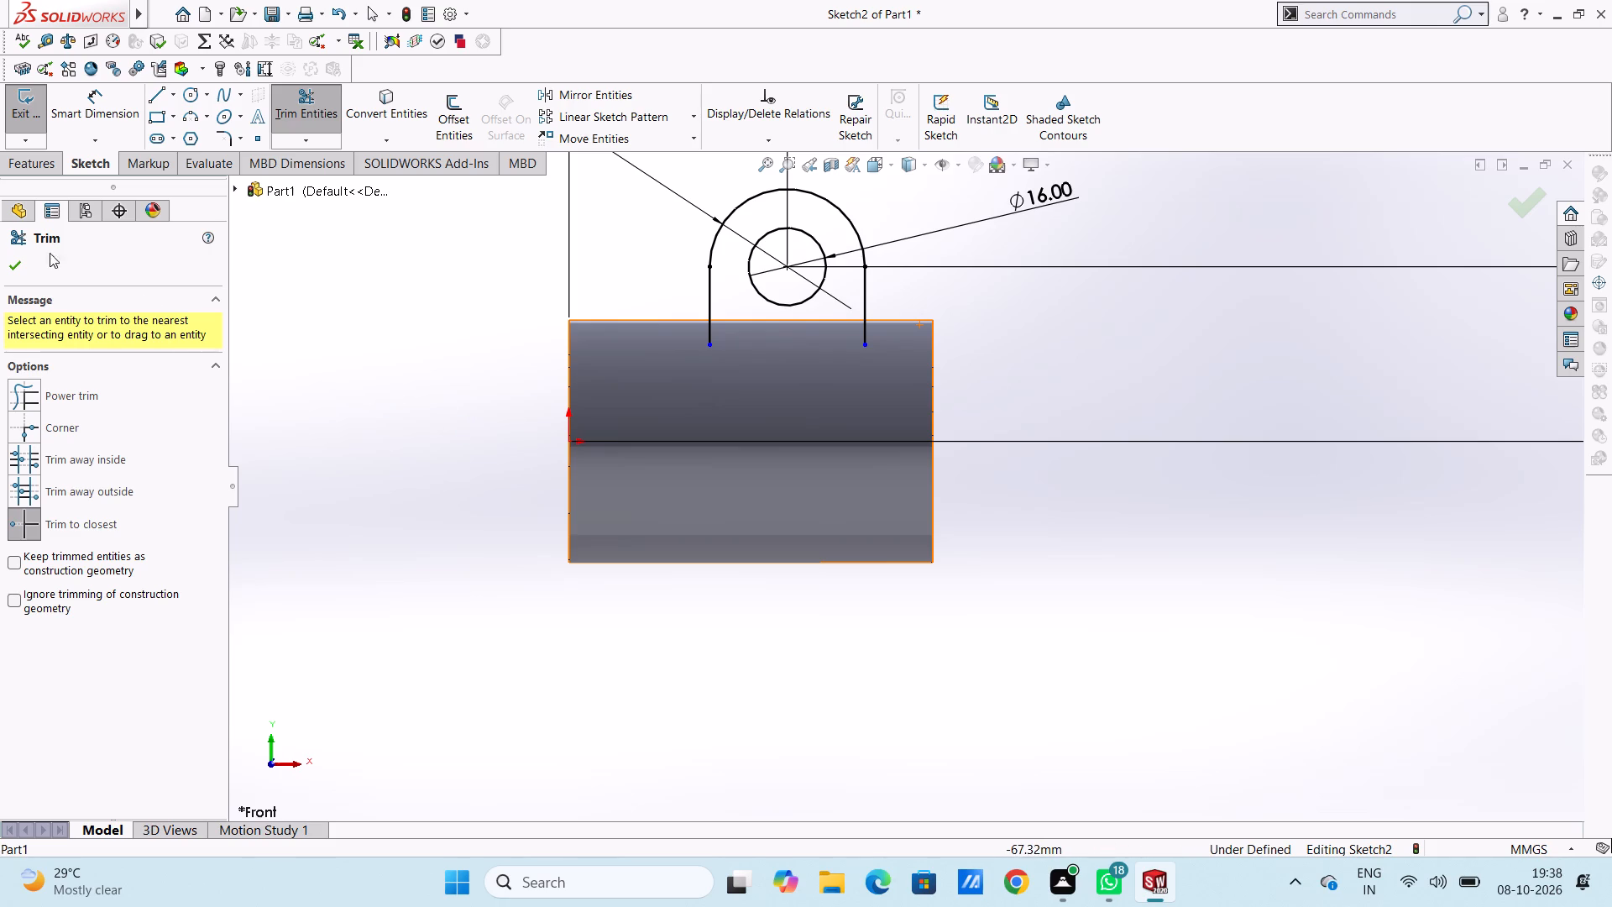
pyautogui.click(22, 275)
# Close the lug profile with a horizontal line joining the lower ends of the two vertical lines.
pyautogui.click(160, 100)
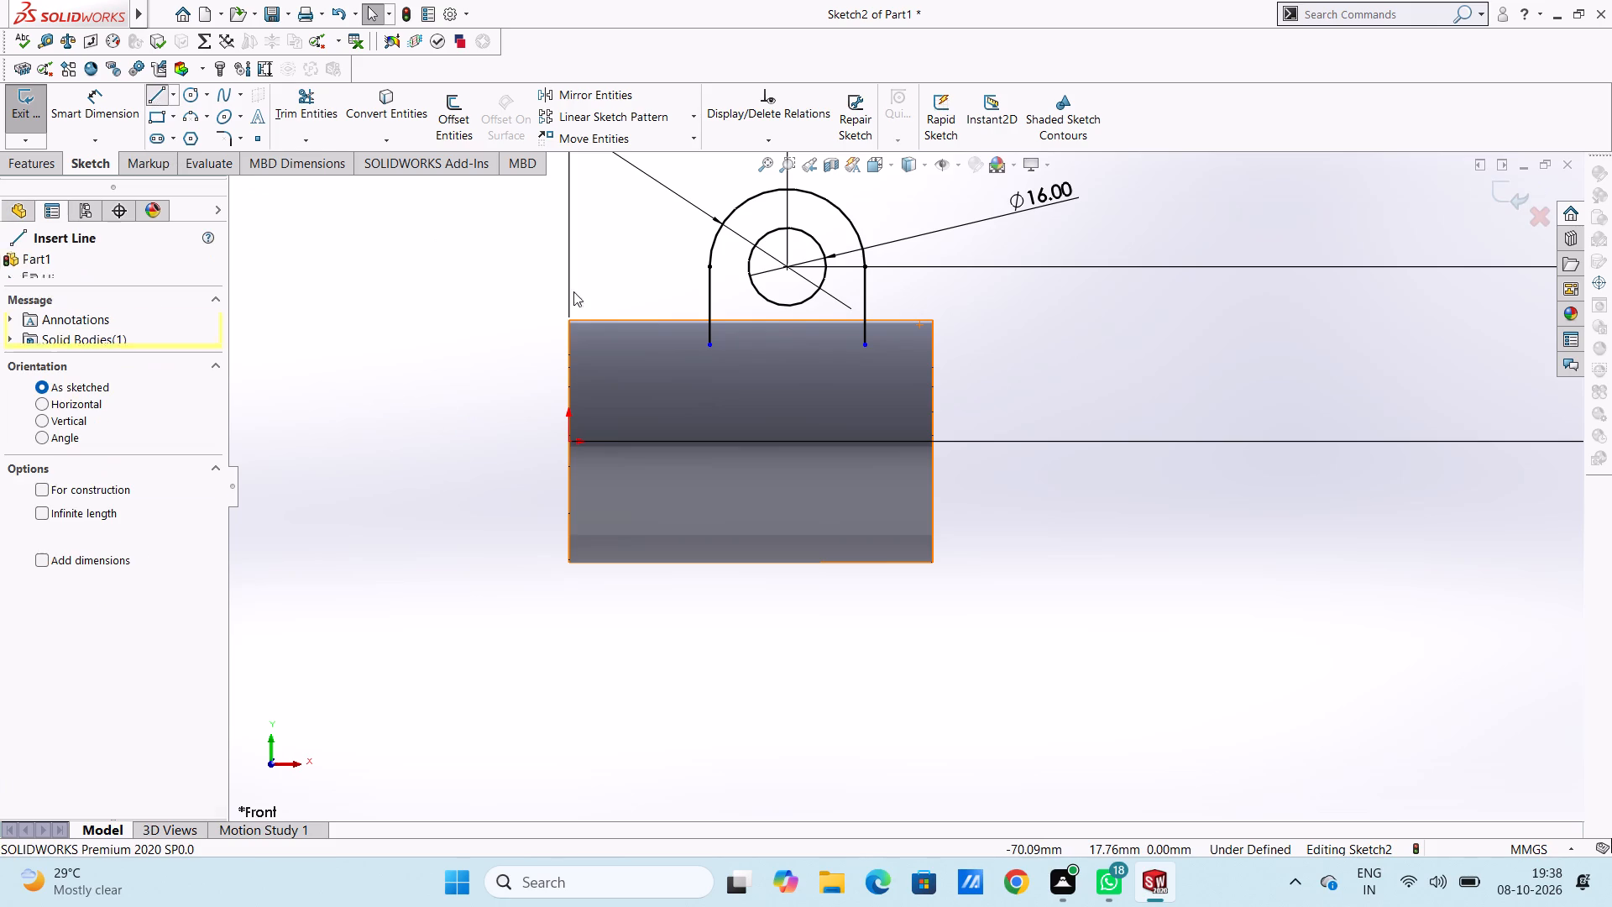
pyautogui.click(714, 345)
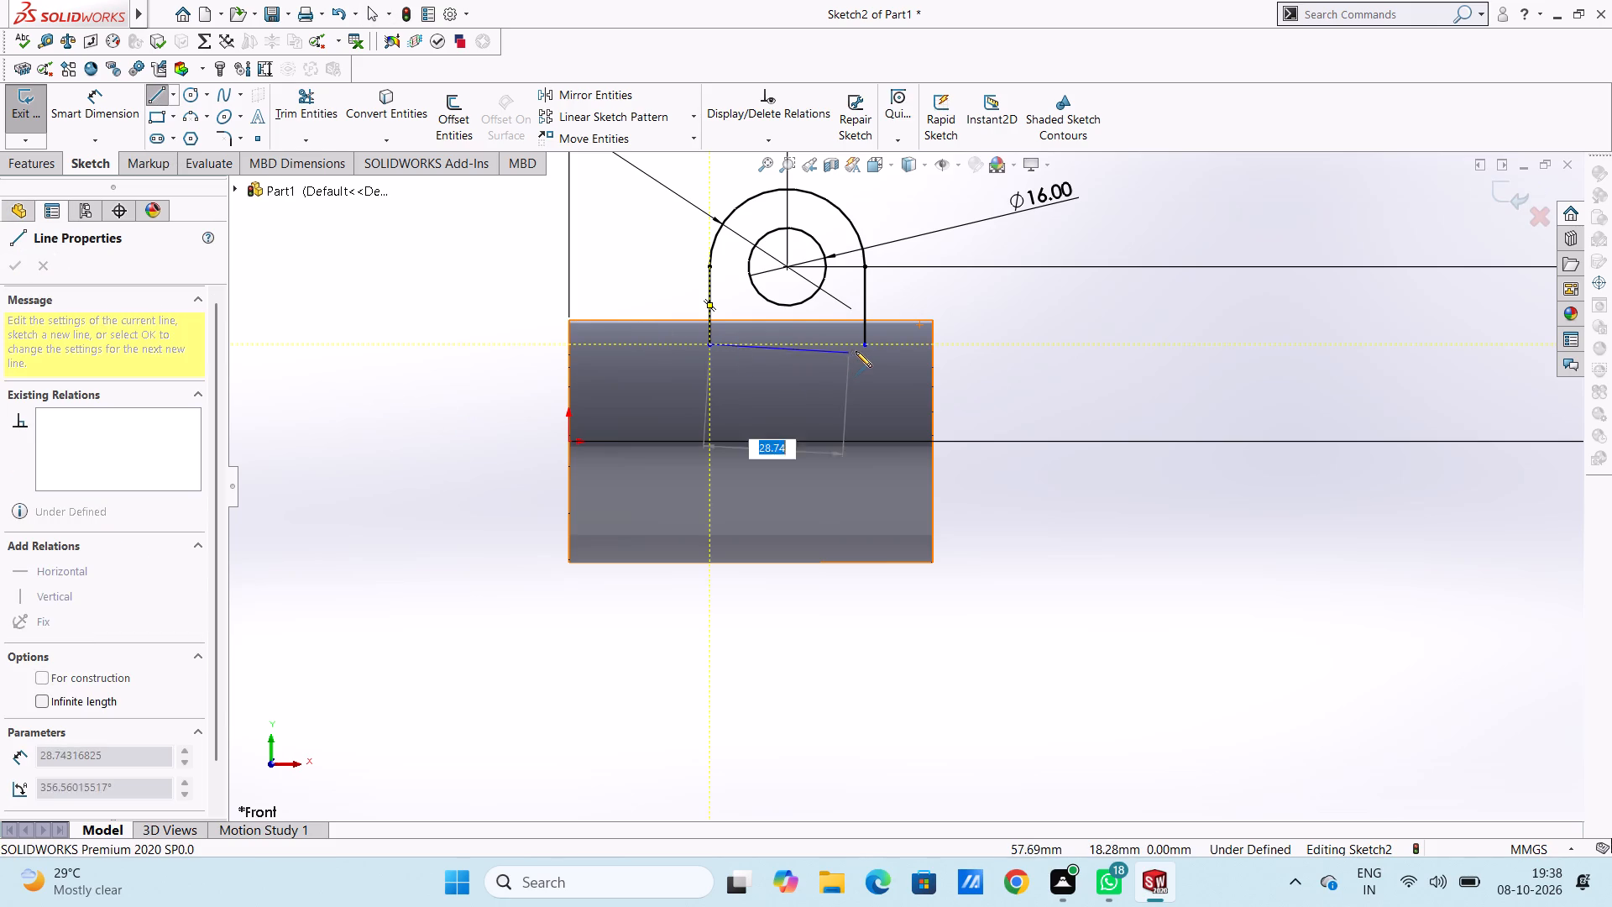
pyautogui.click(864, 345)
pyautogui.press('Escape')
pyautogui.press('Escape')
pyautogui.press('Escape')
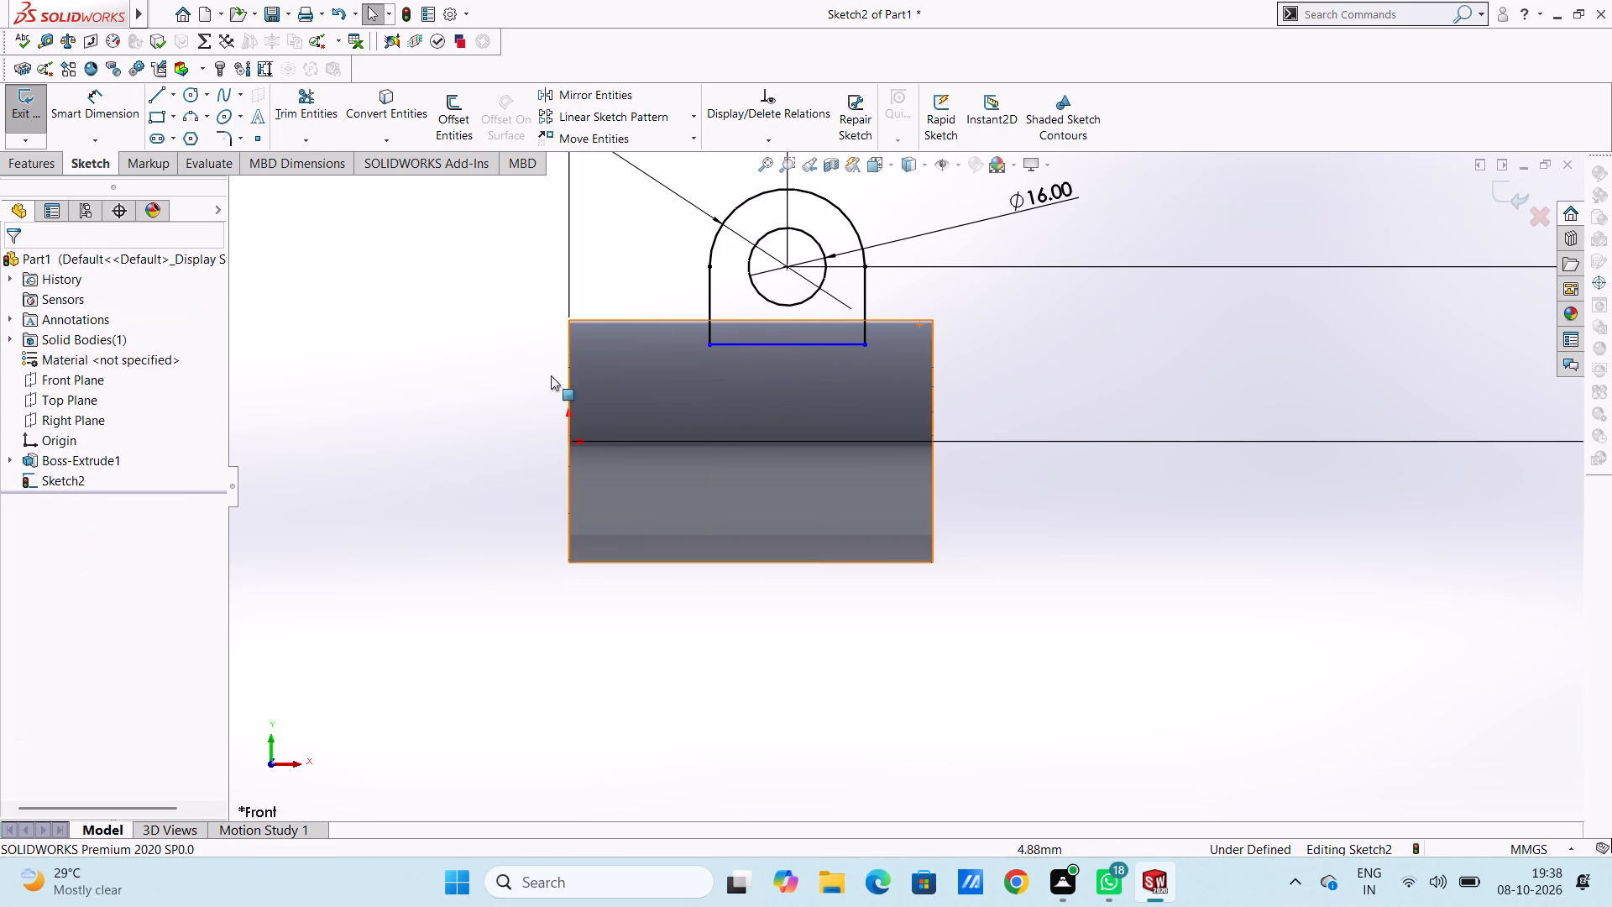
# Dimension the length of the lug profile's left vertical line as 16 mm.
pyautogui.click(114, 105)
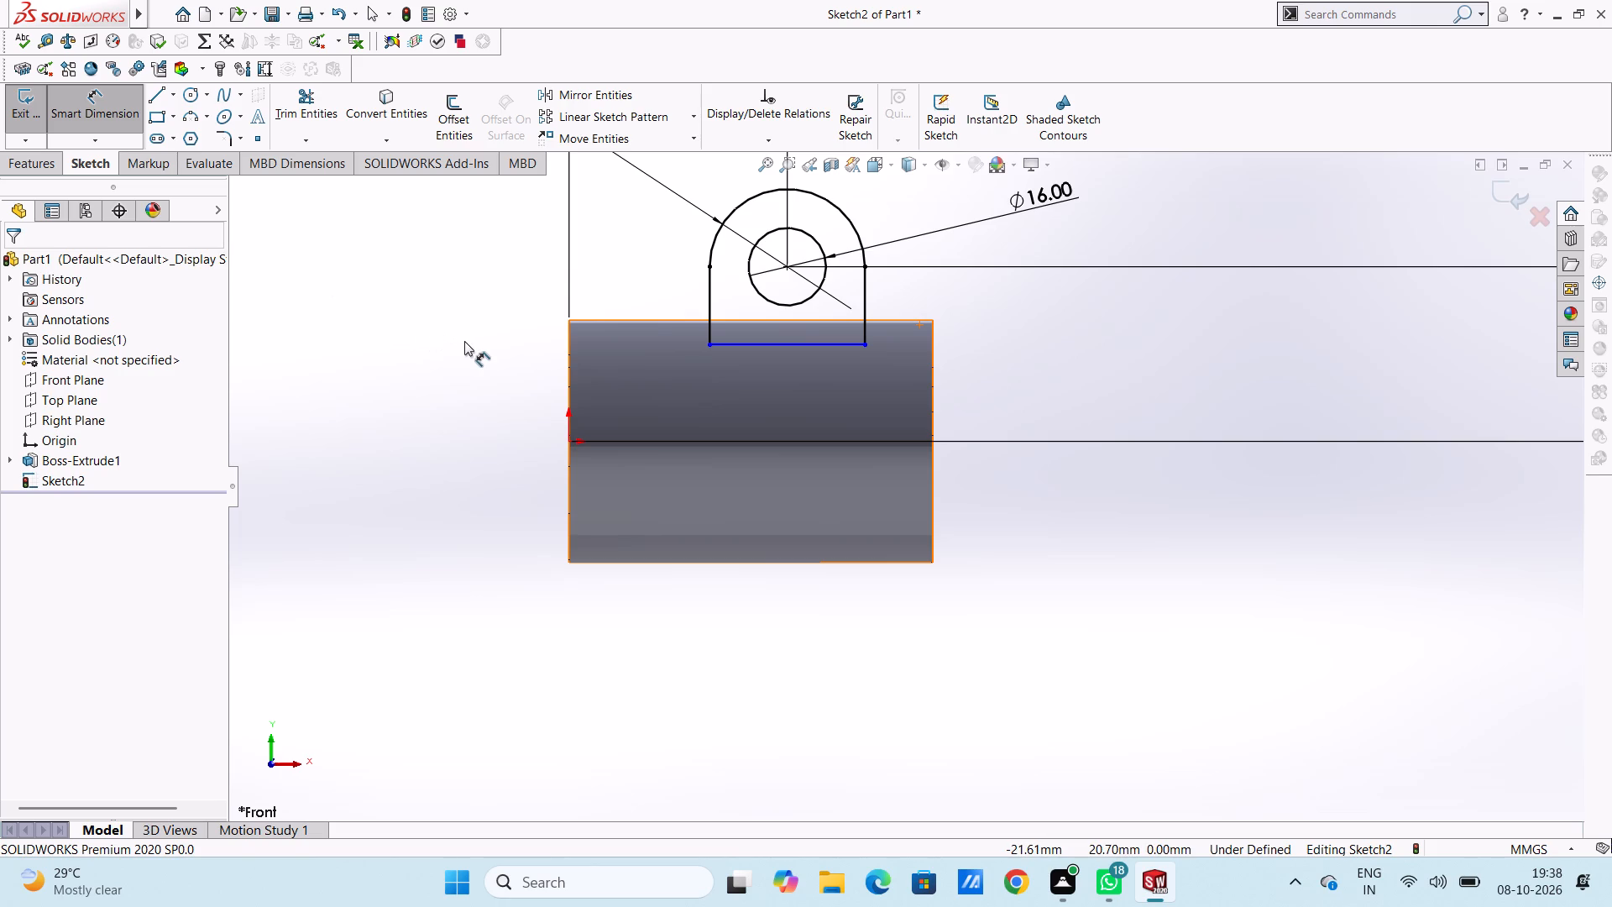
pyautogui.click(708, 303)
pyautogui.click(364, 328)
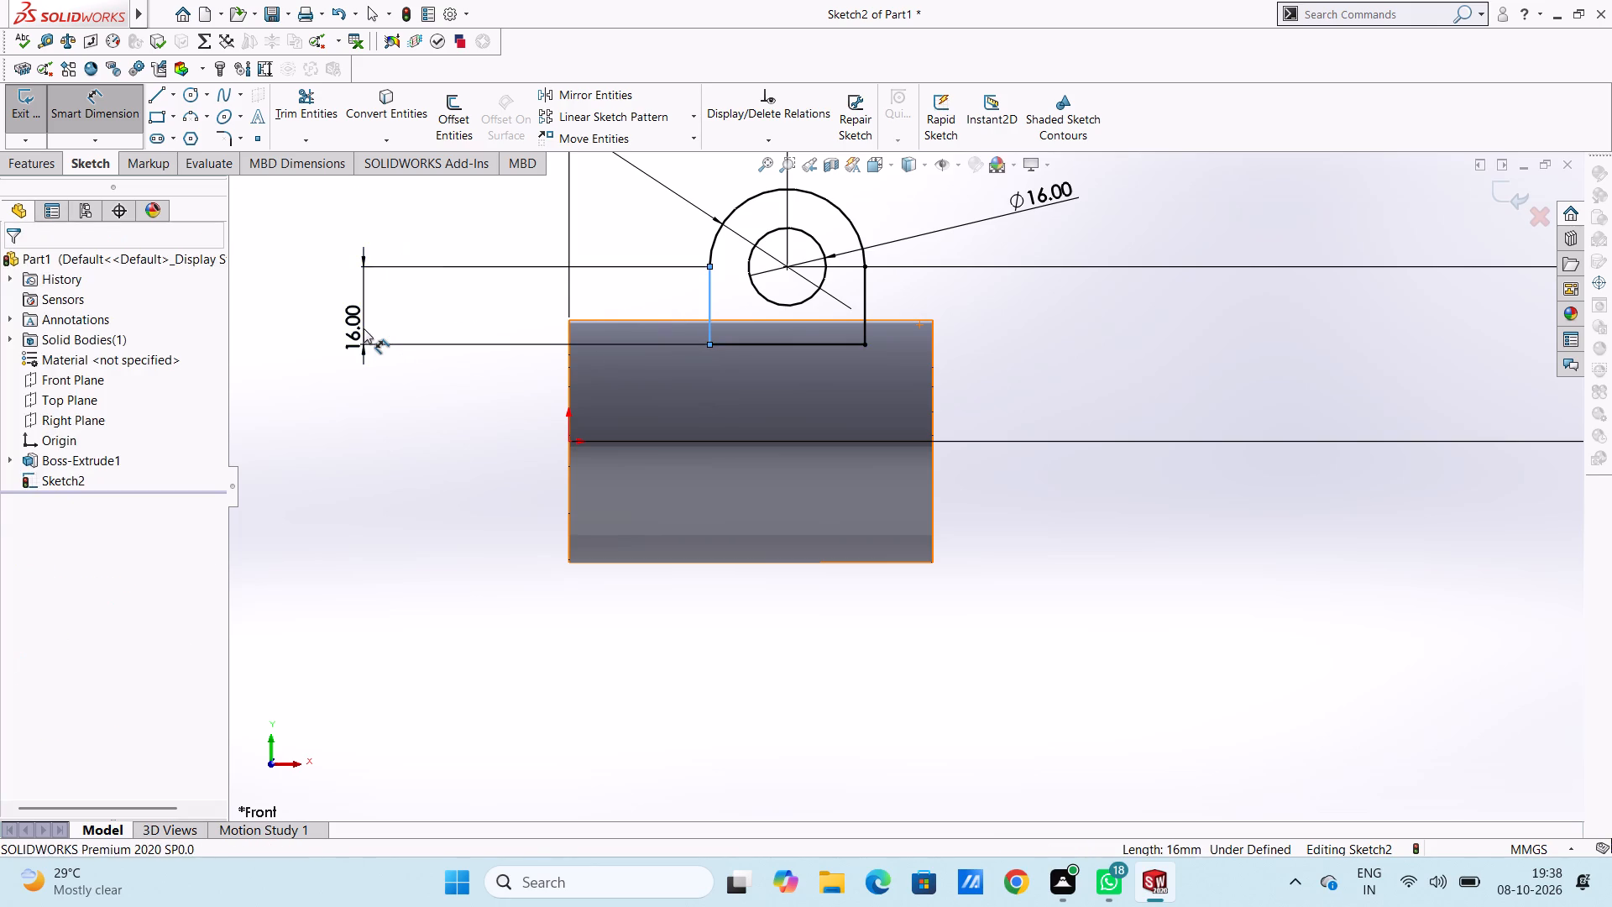
pyautogui.click(291, 303)
pyautogui.click(315, 299)
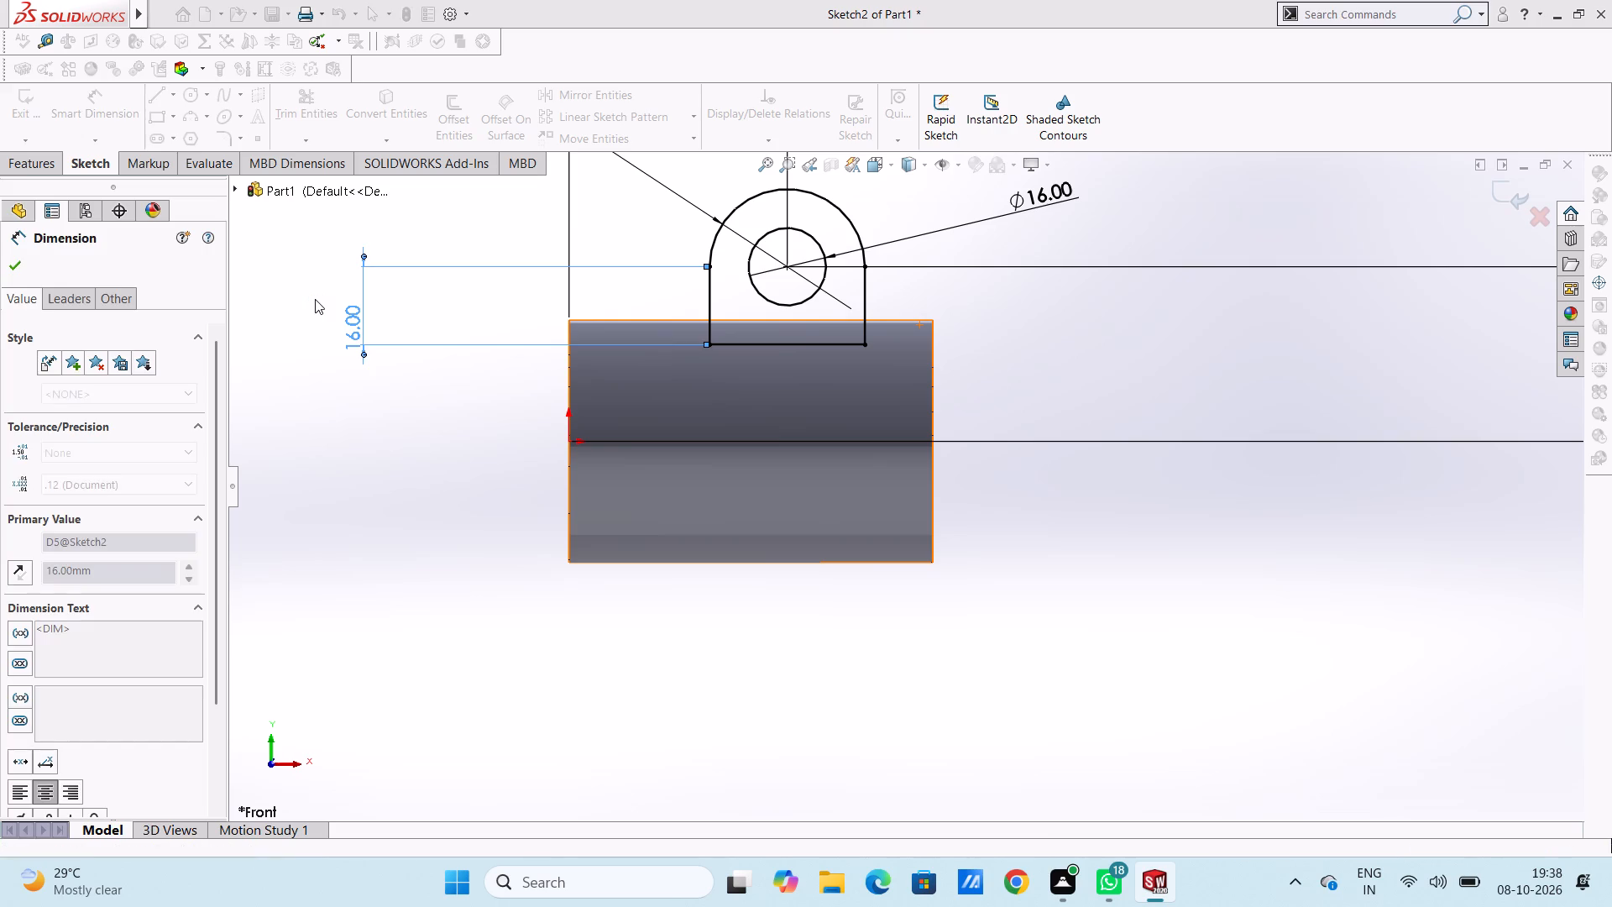
pyautogui.moveTo(471, 276); pyautogui.dragTo(318, 334, button='middle')
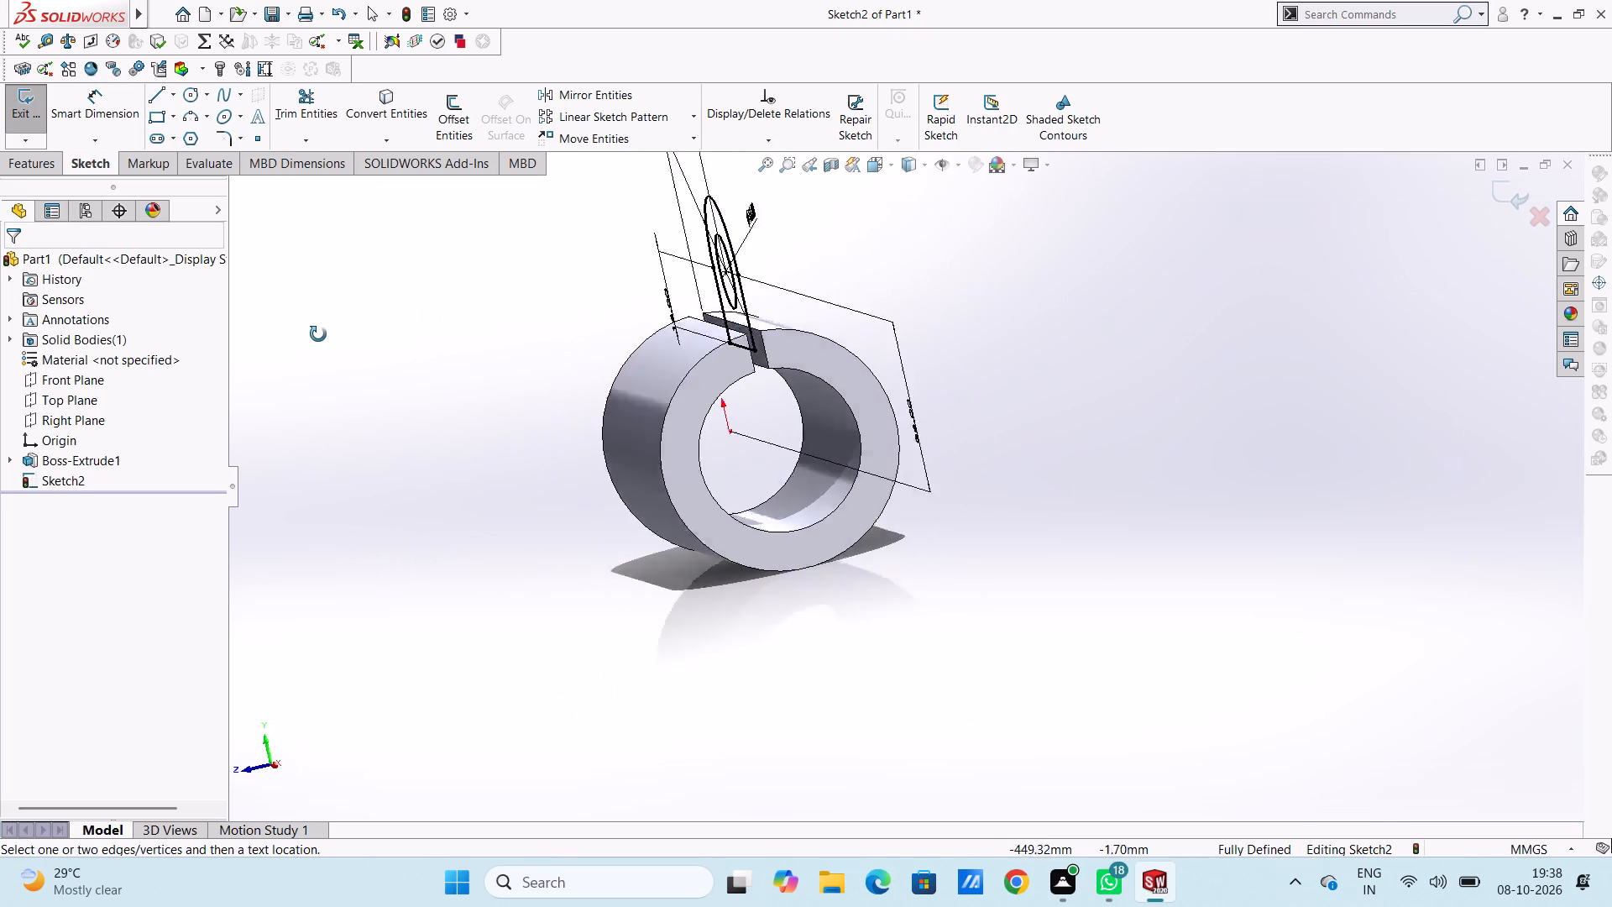
pyautogui.moveTo(318, 334); pyautogui.dragTo(317, 334, button='middle')
pyautogui.moveTo(423, 338); pyautogui.dragTo(458, 332, button='middle')
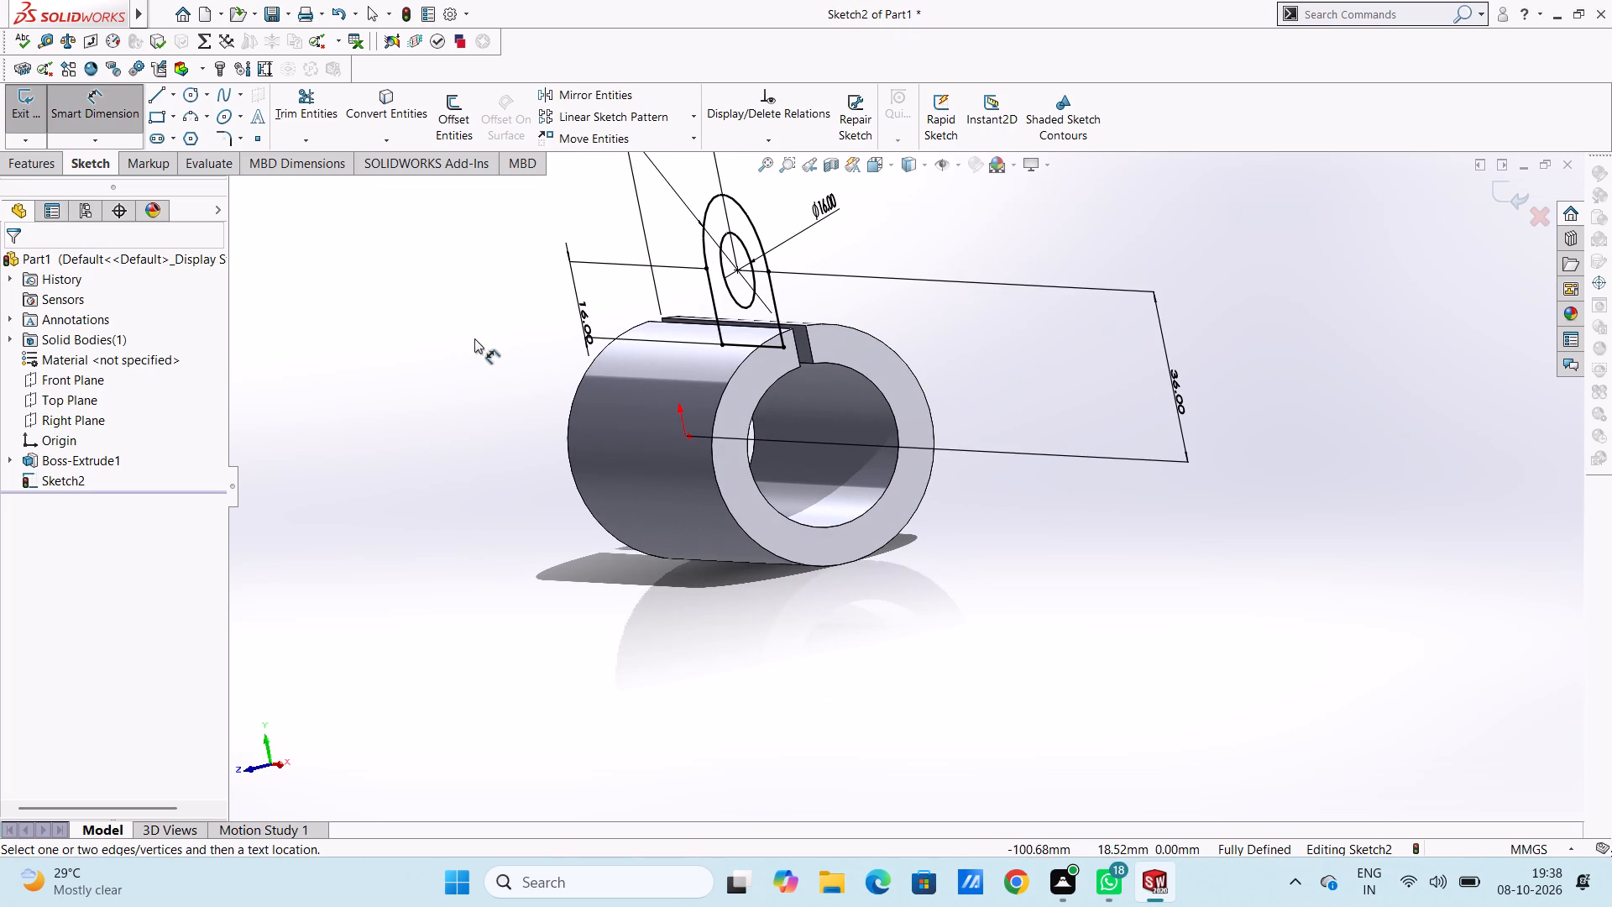
pyautogui.click(113, 117)
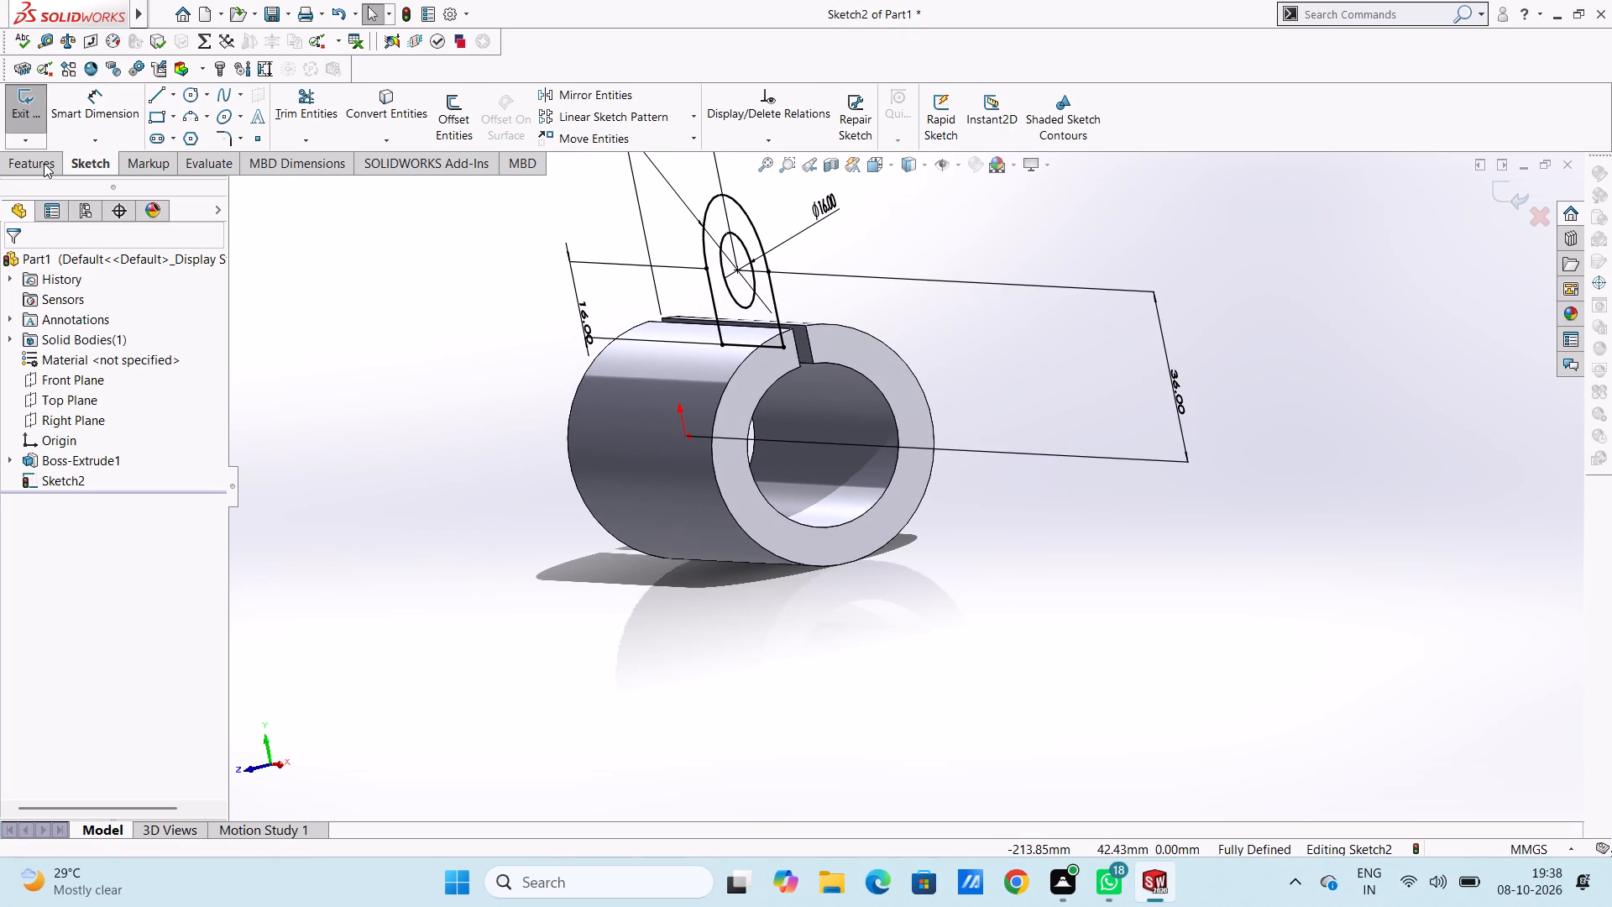
# Extrude the lug profile as a blind boss 9.5 mm deep in the reversed direction, away from the slot, merged with the cylinder.
pyautogui.click(44, 163)
pyautogui.click(44, 126)
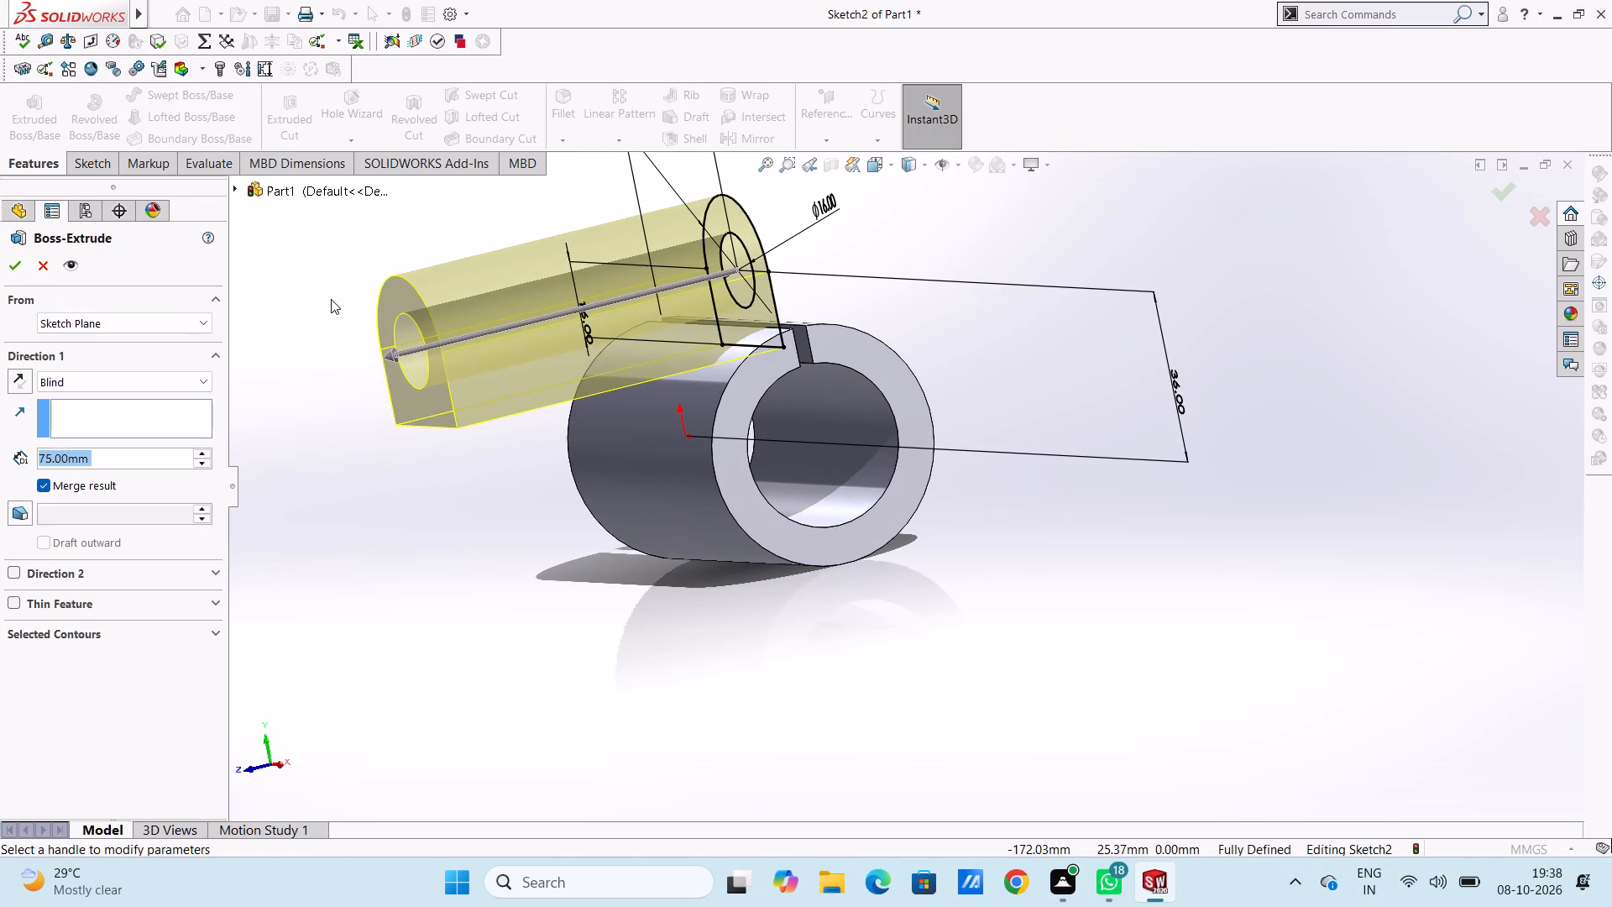
pyautogui.click(19, 380)
pyautogui.moveTo(313, 351); pyautogui.dragTo(268, 361, button='middle')
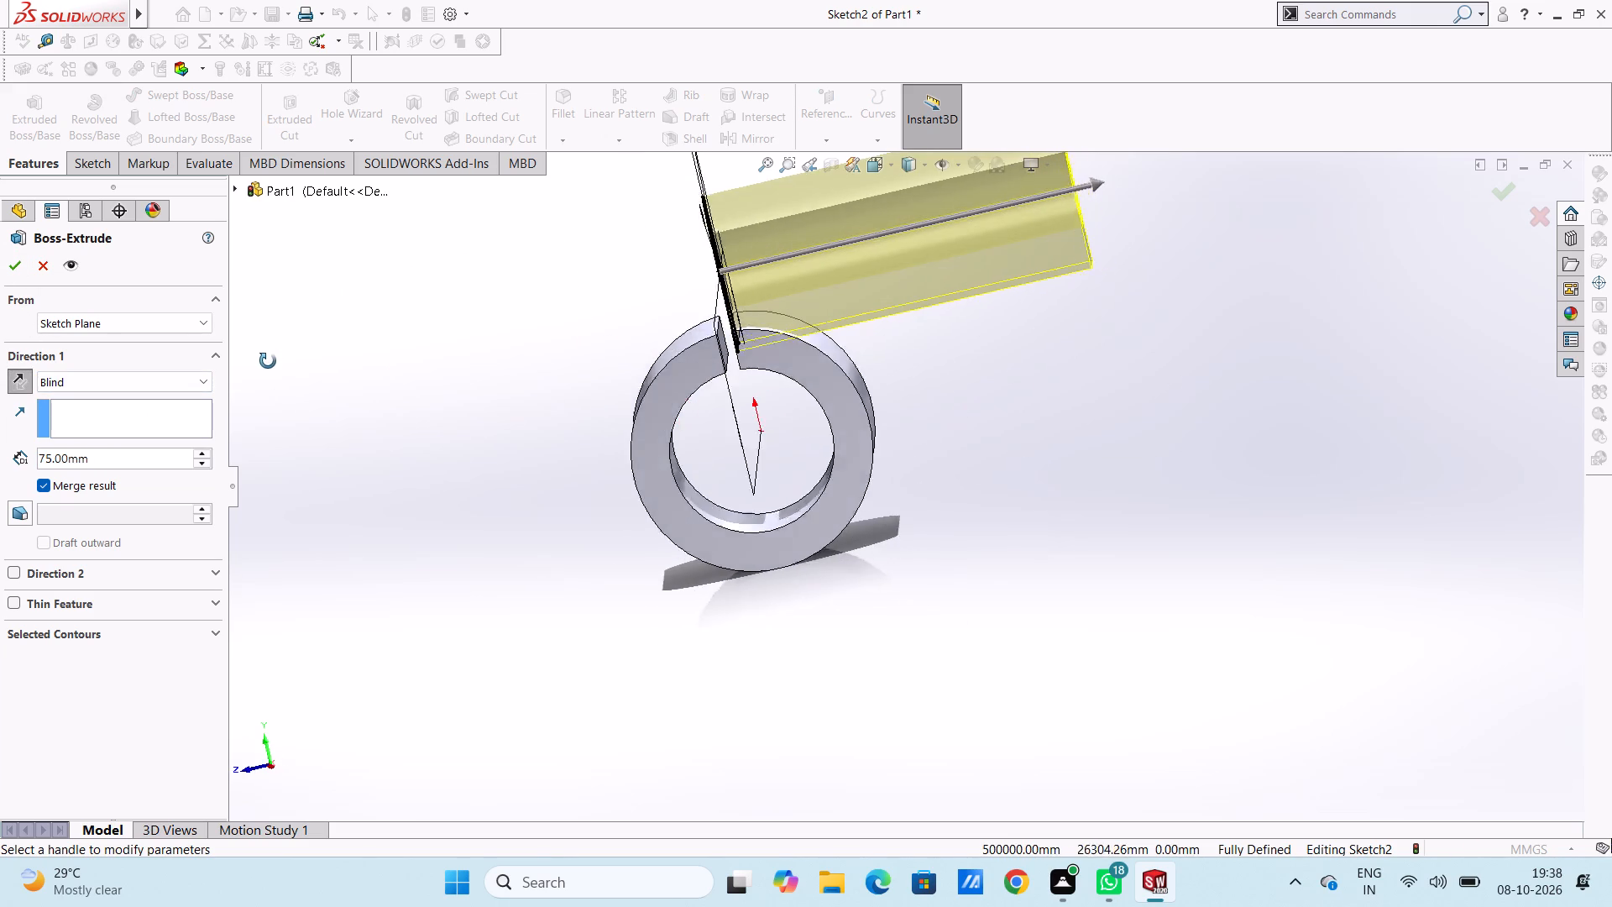
pyautogui.moveTo(268, 361); pyautogui.dragTo(284, 364, button='middle')
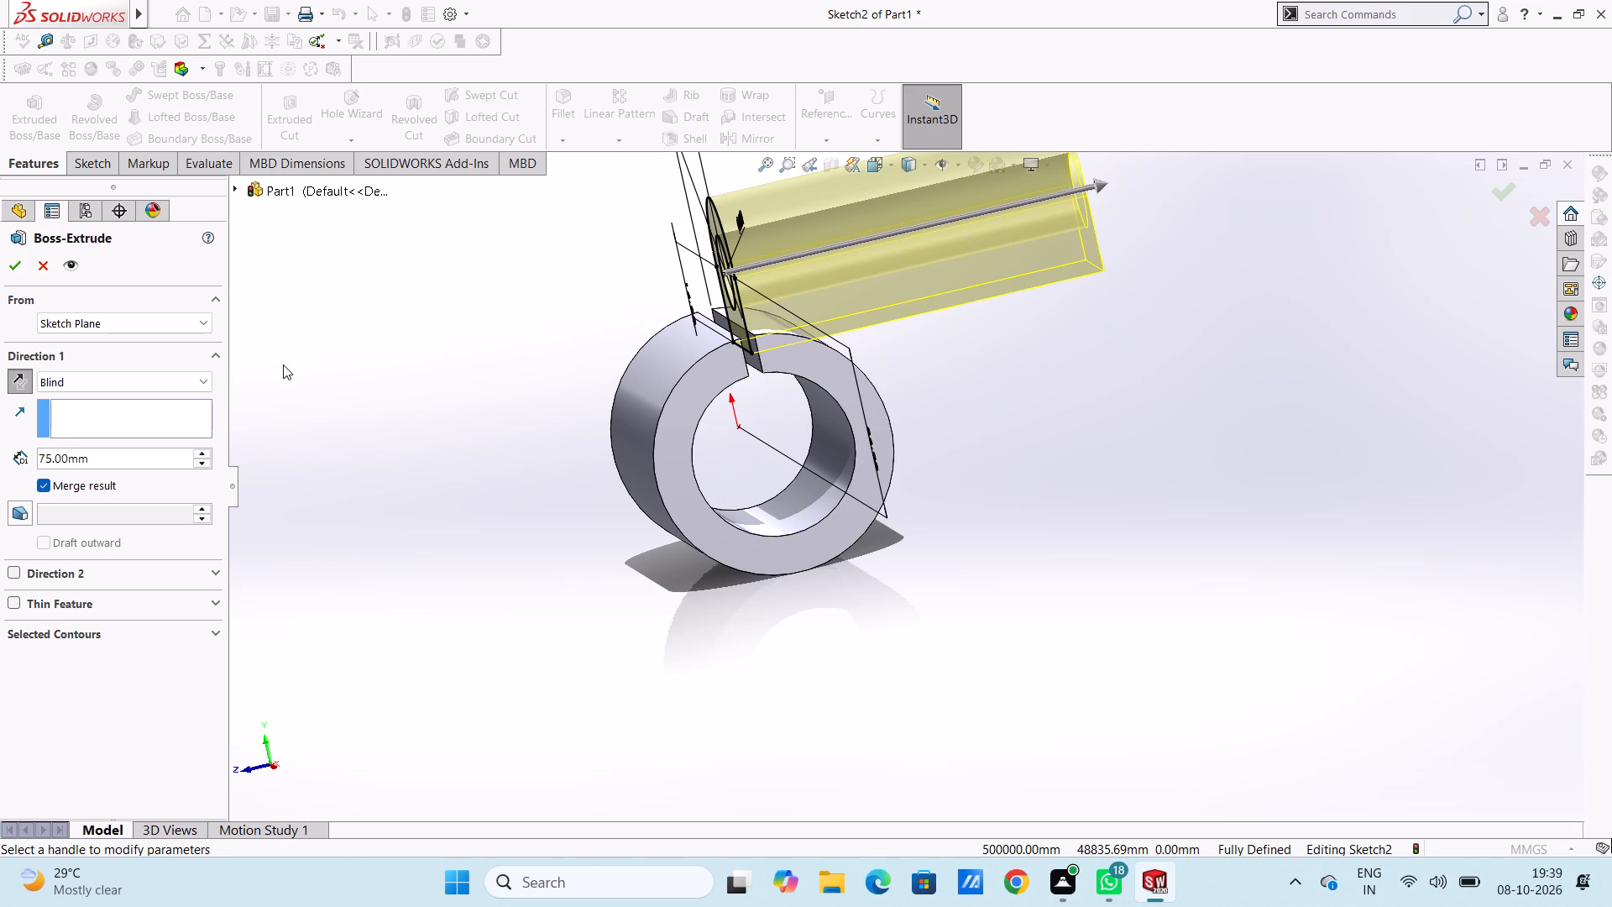
pyautogui.scroll(1, 379, 320)
pyautogui.middleClick(502, 345)
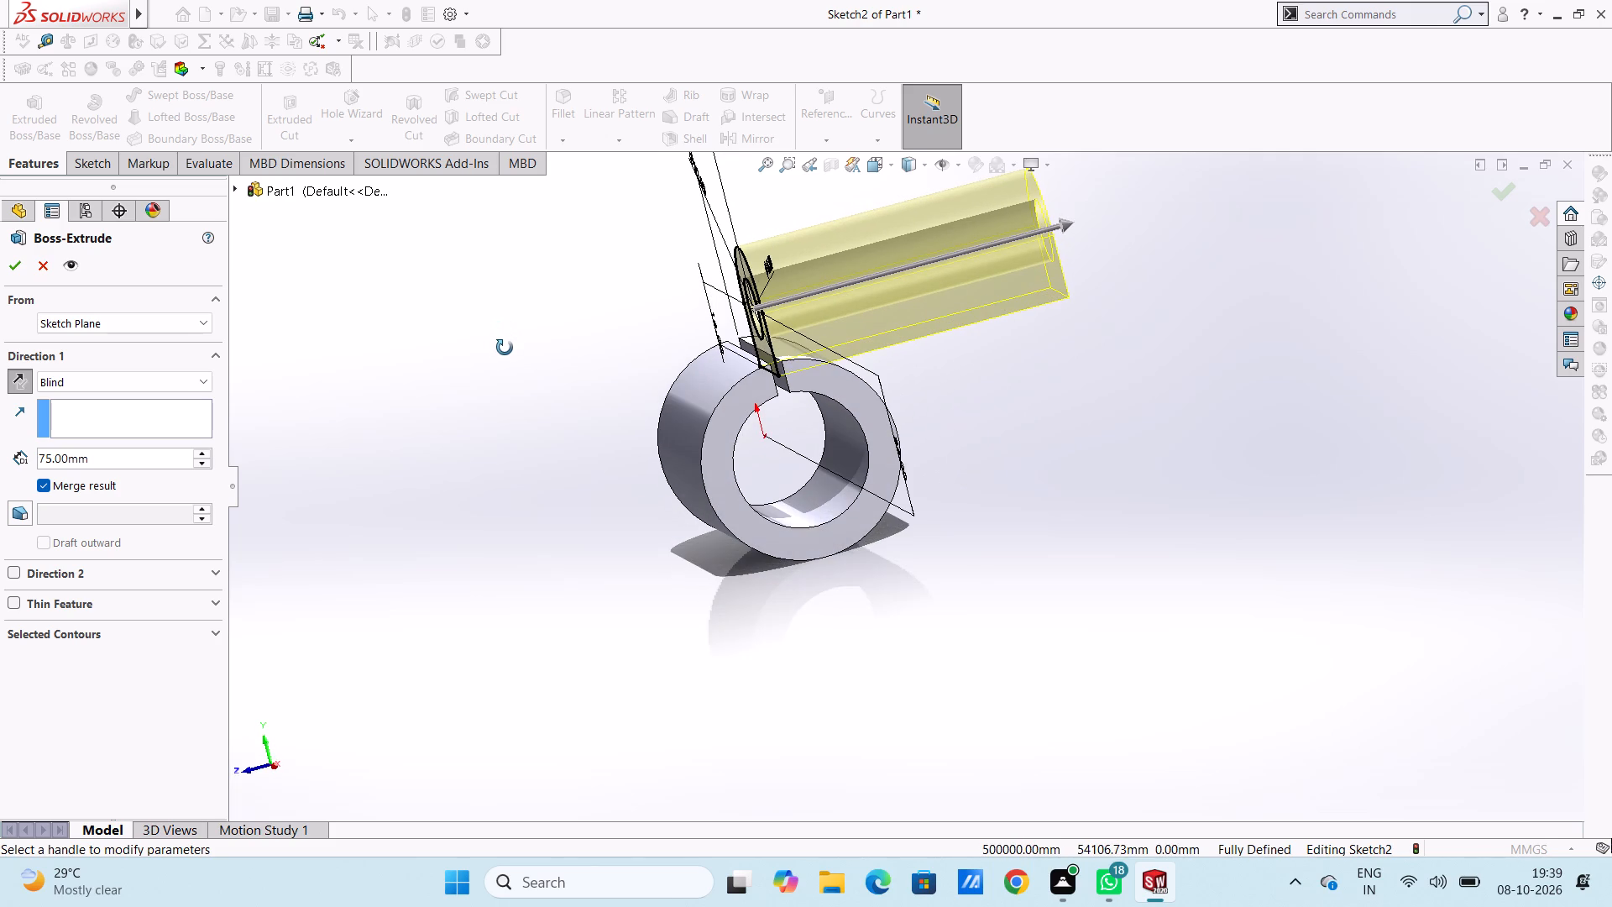
pyautogui.scroll(1, 505, 348)
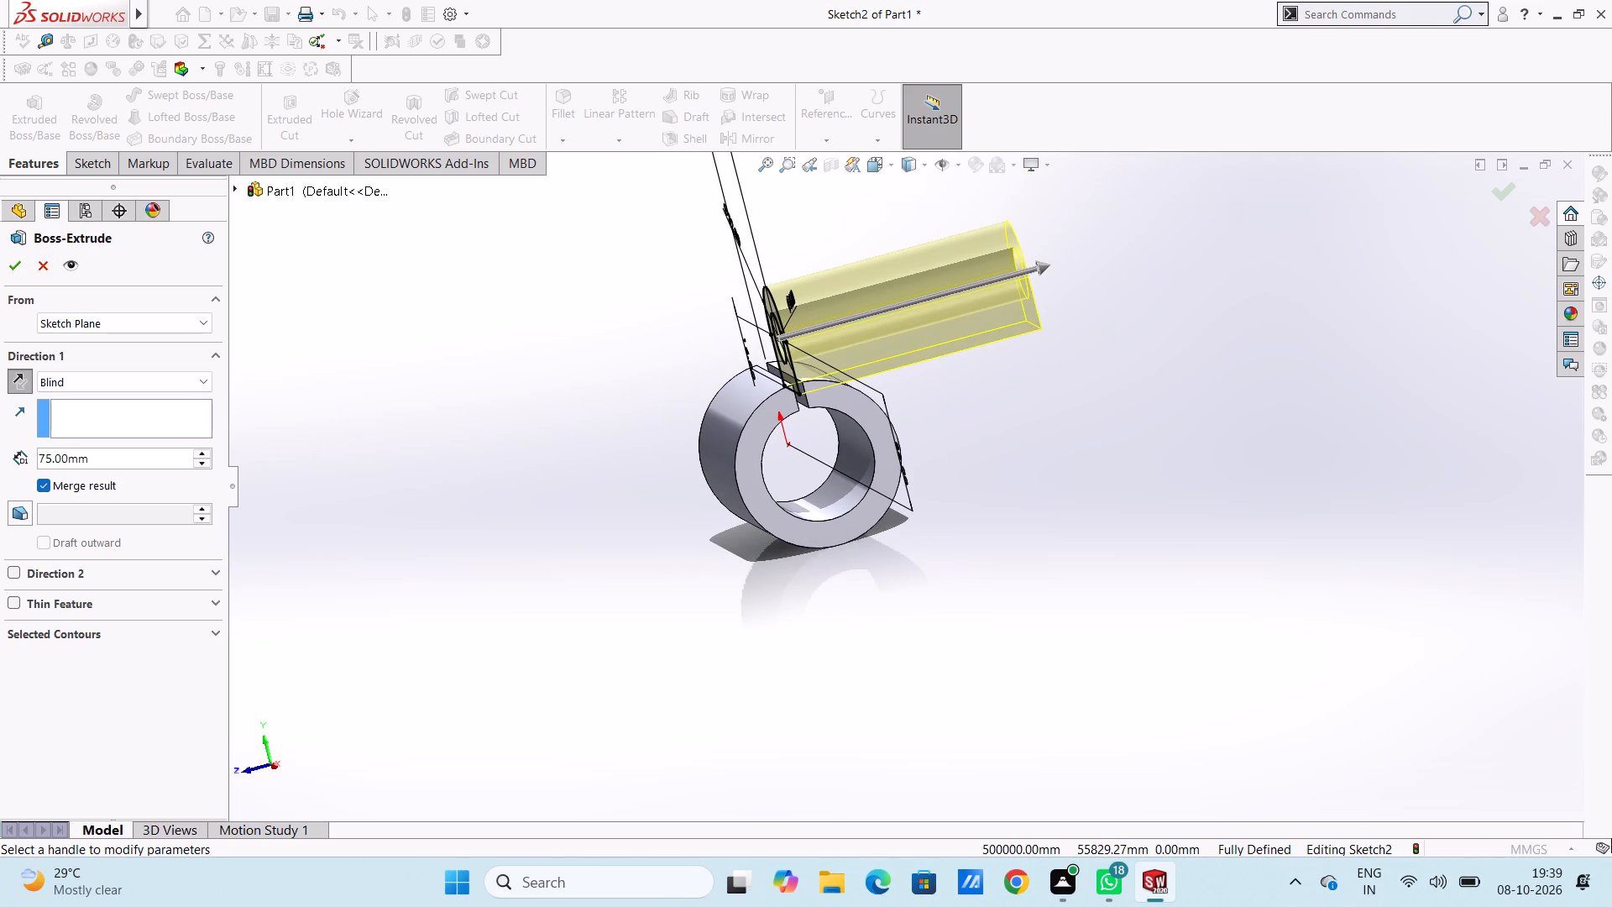
pyautogui.doubleClick(142, 459)
pyautogui.write('9.5')
pyautogui.press('Return')
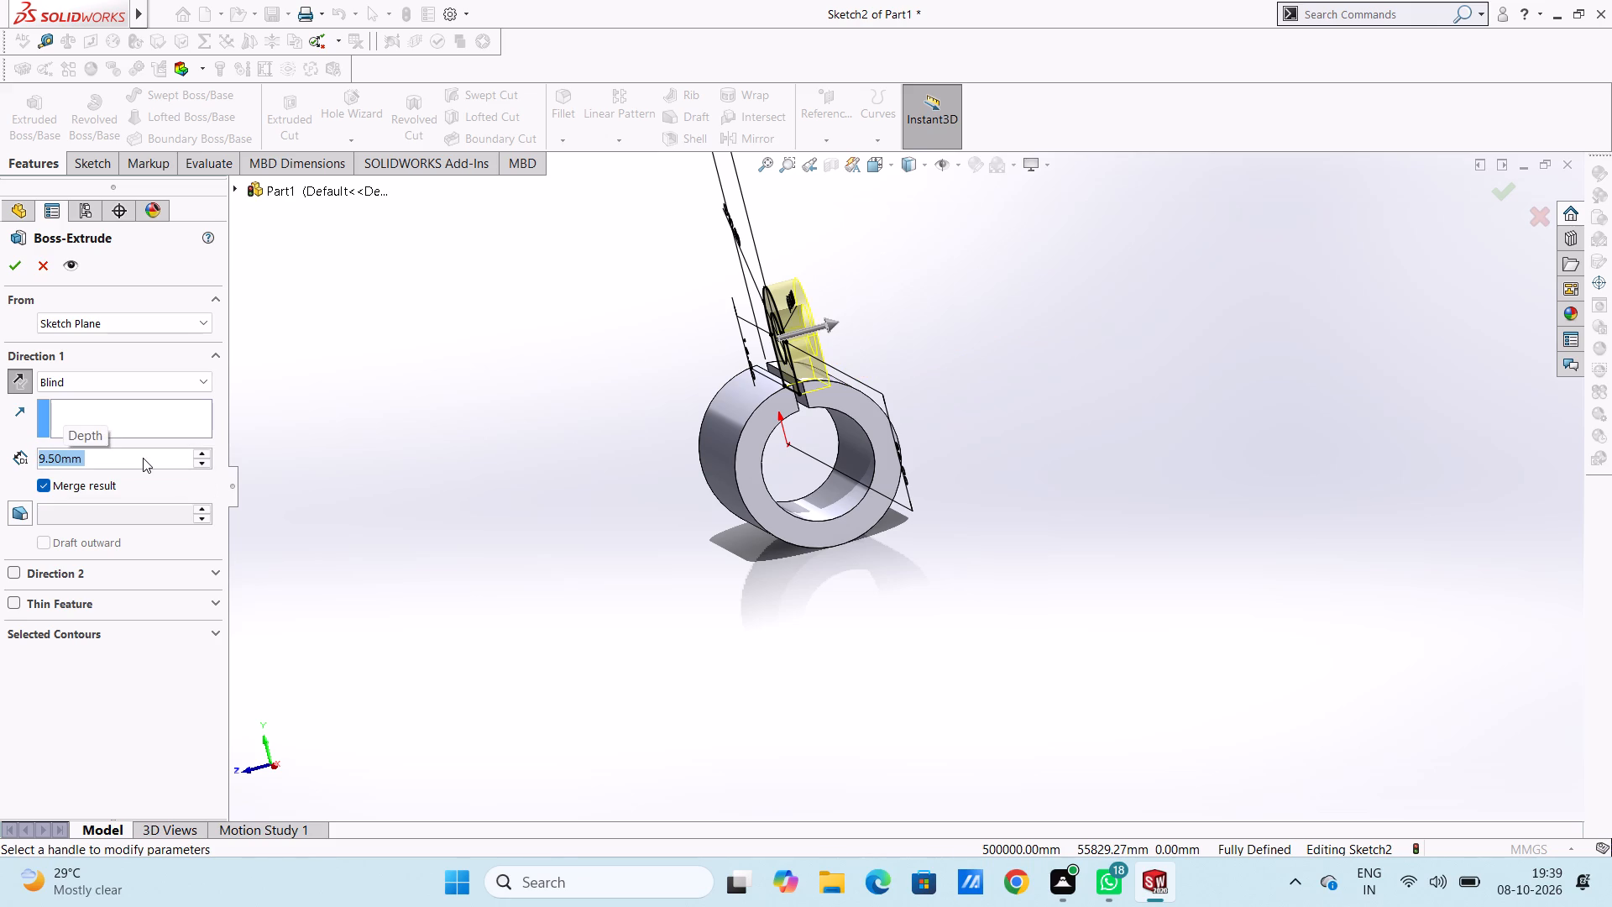
pyautogui.click(18, 272)
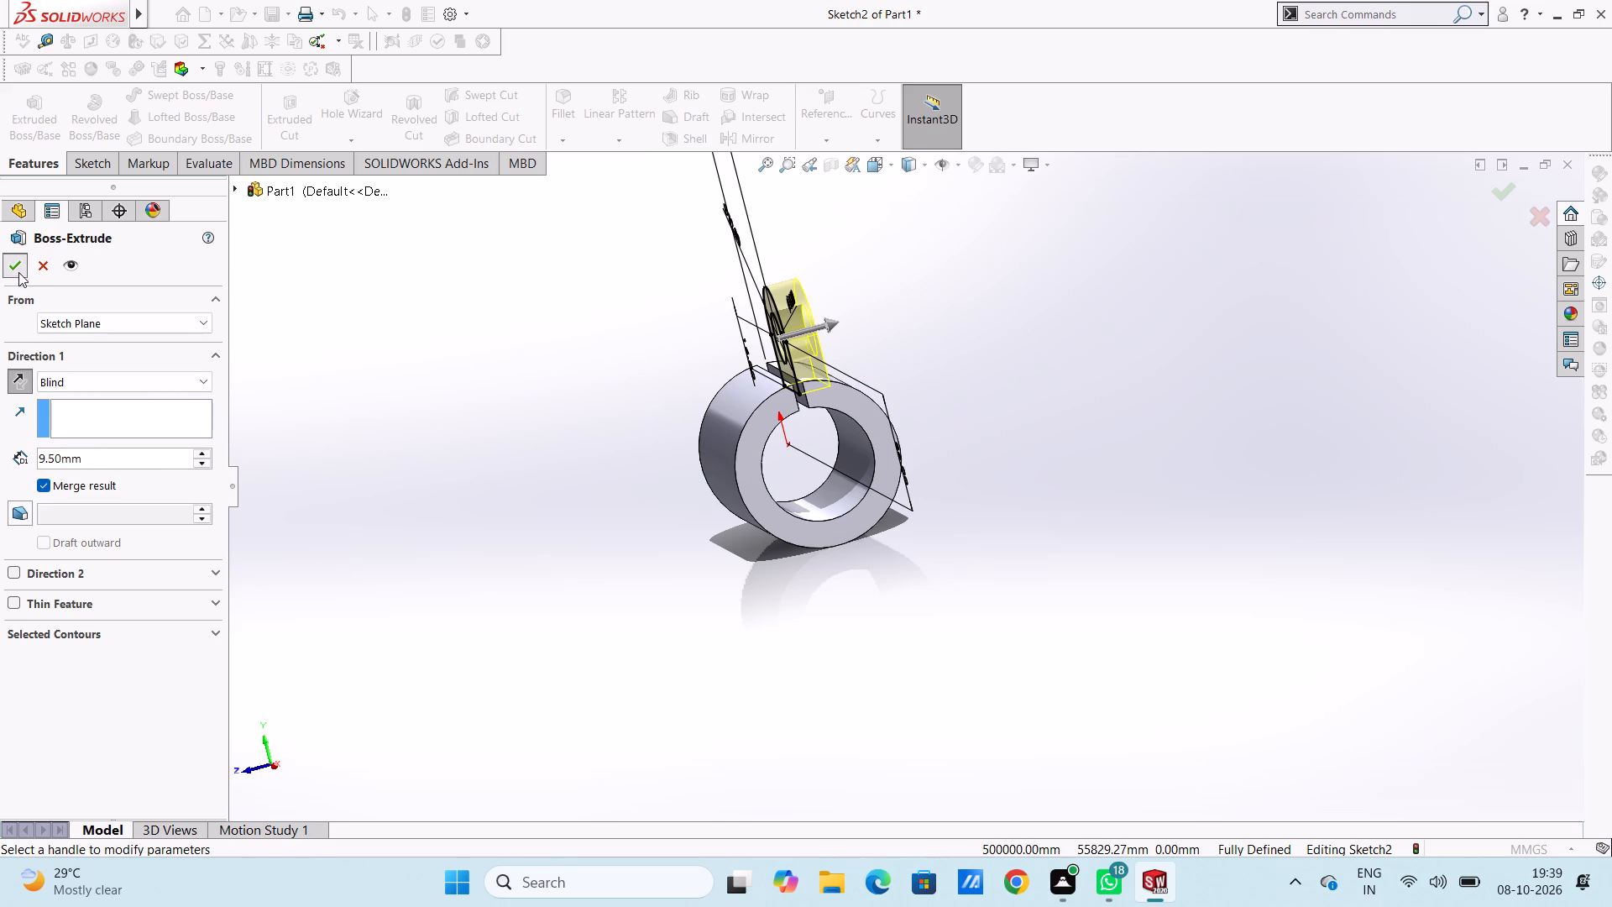
pyautogui.click(345, 463)
# Examine the extruded lug and its junction with the slotted cylinder from both sides.
pyautogui.moveTo(396, 436); pyautogui.dragTo(348, 447, button='middle')
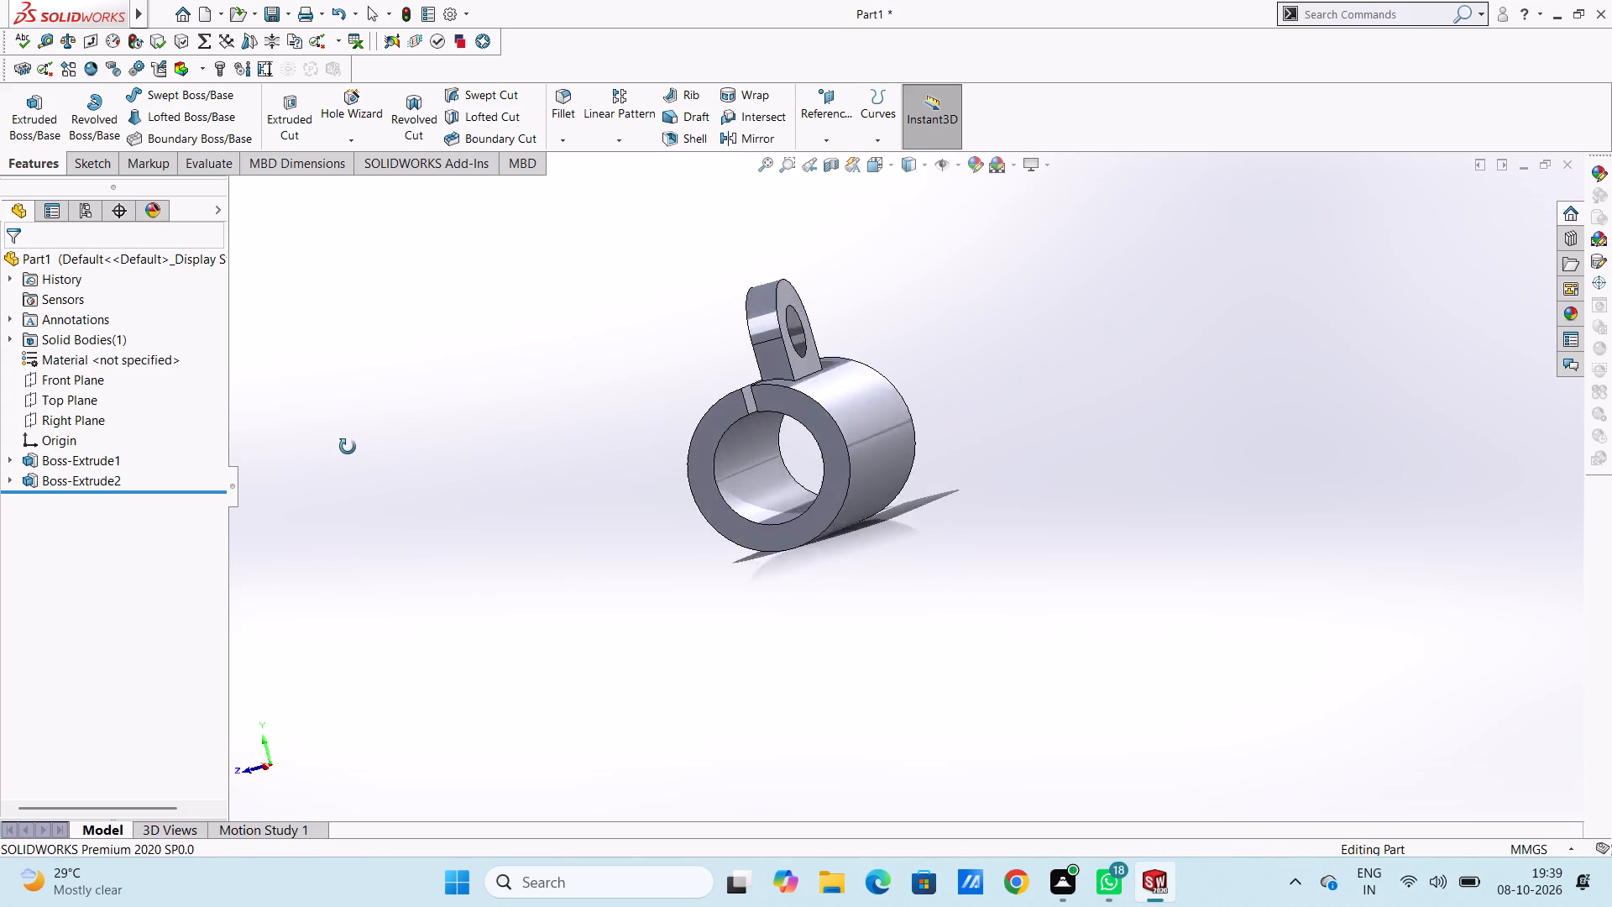
pyautogui.moveTo(348, 447); pyautogui.dragTo(324, 513, button='middle')
pyautogui.scroll(-5, 866, 379)
pyautogui.scroll(-3, 735, 405)
pyautogui.moveTo(693, 413); pyautogui.dragTo(693, 415, button='middle')
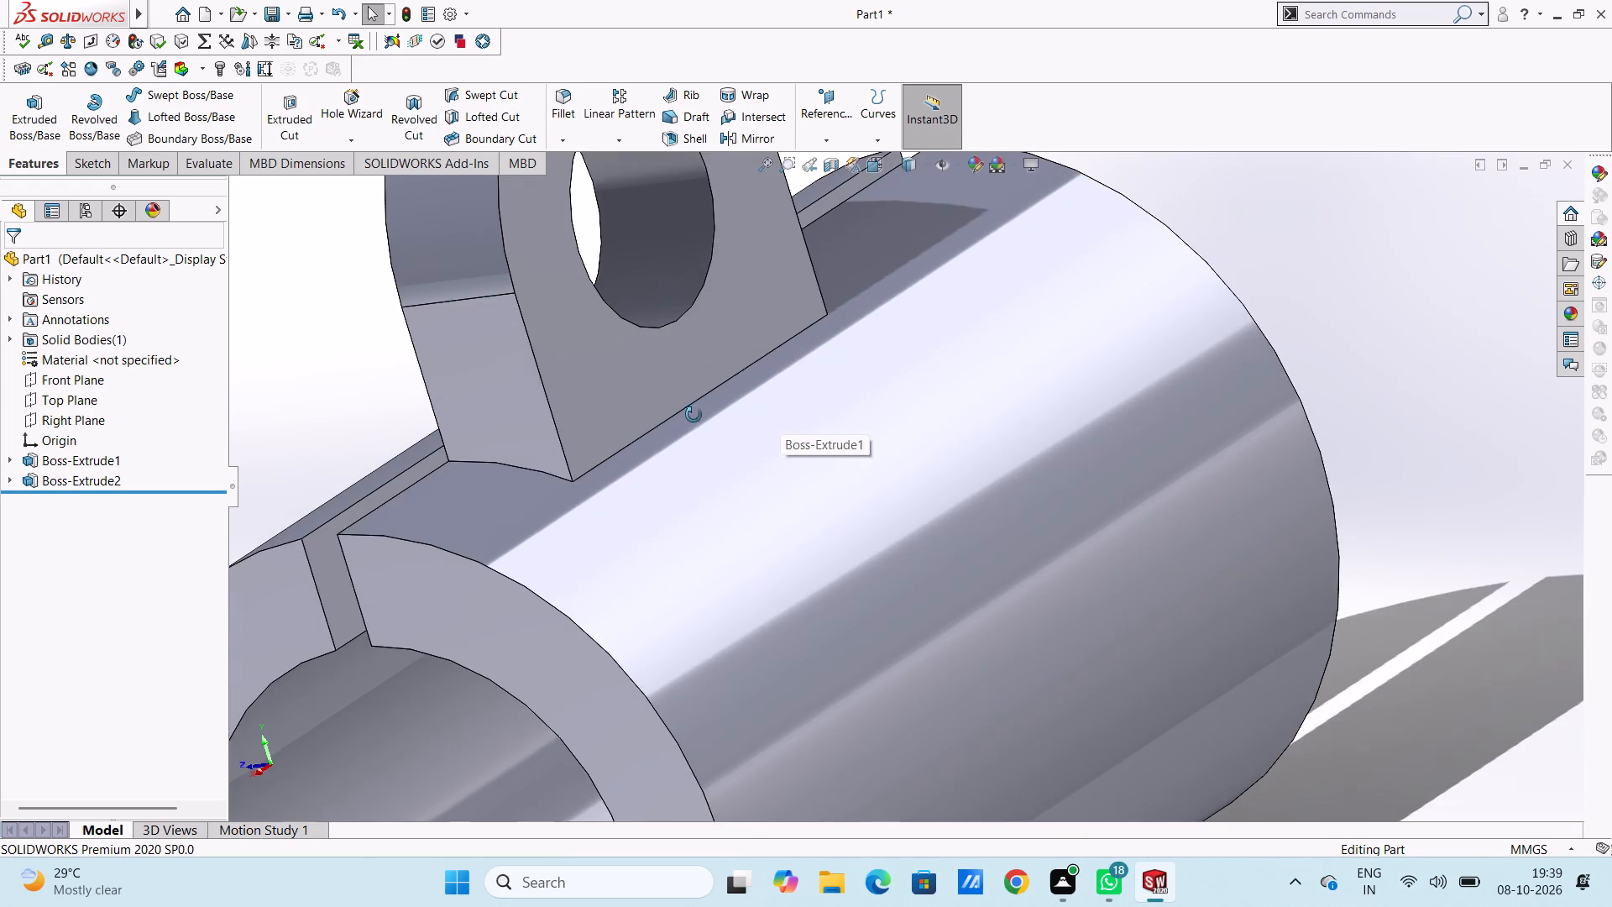
pyautogui.moveTo(693, 415); pyautogui.dragTo(772, 330, button='middle')
pyautogui.scroll(4, 853, 380)
pyautogui.moveTo(942, 384); pyautogui.dragTo(959, 366, button='middle')
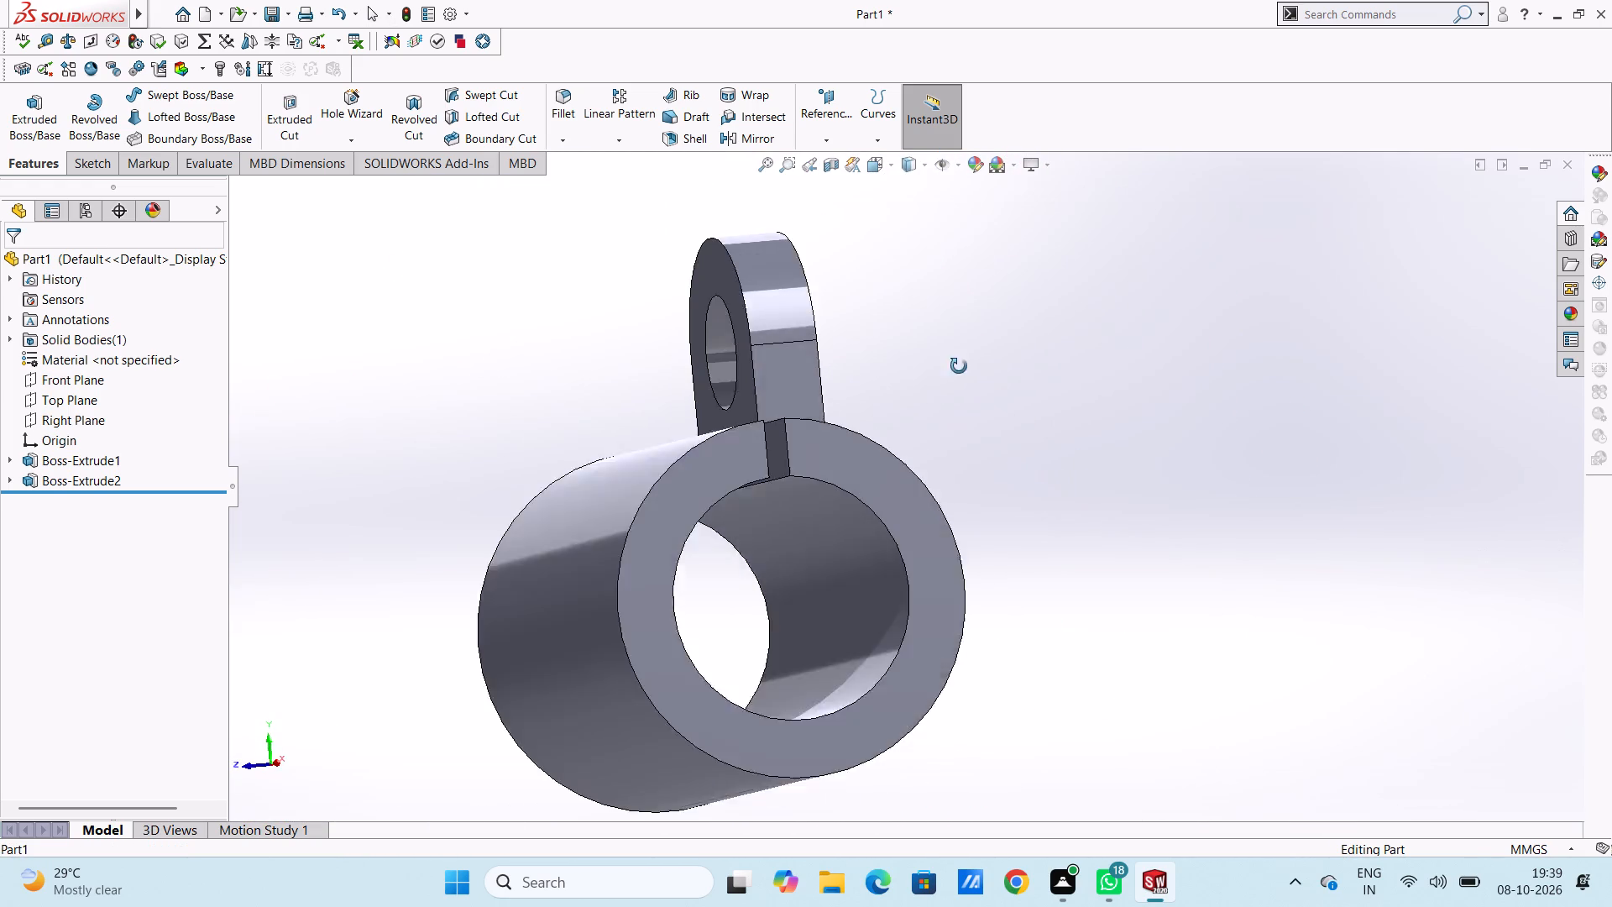
pyautogui.moveTo(959, 366); pyautogui.dragTo(1106, 396, button='middle')
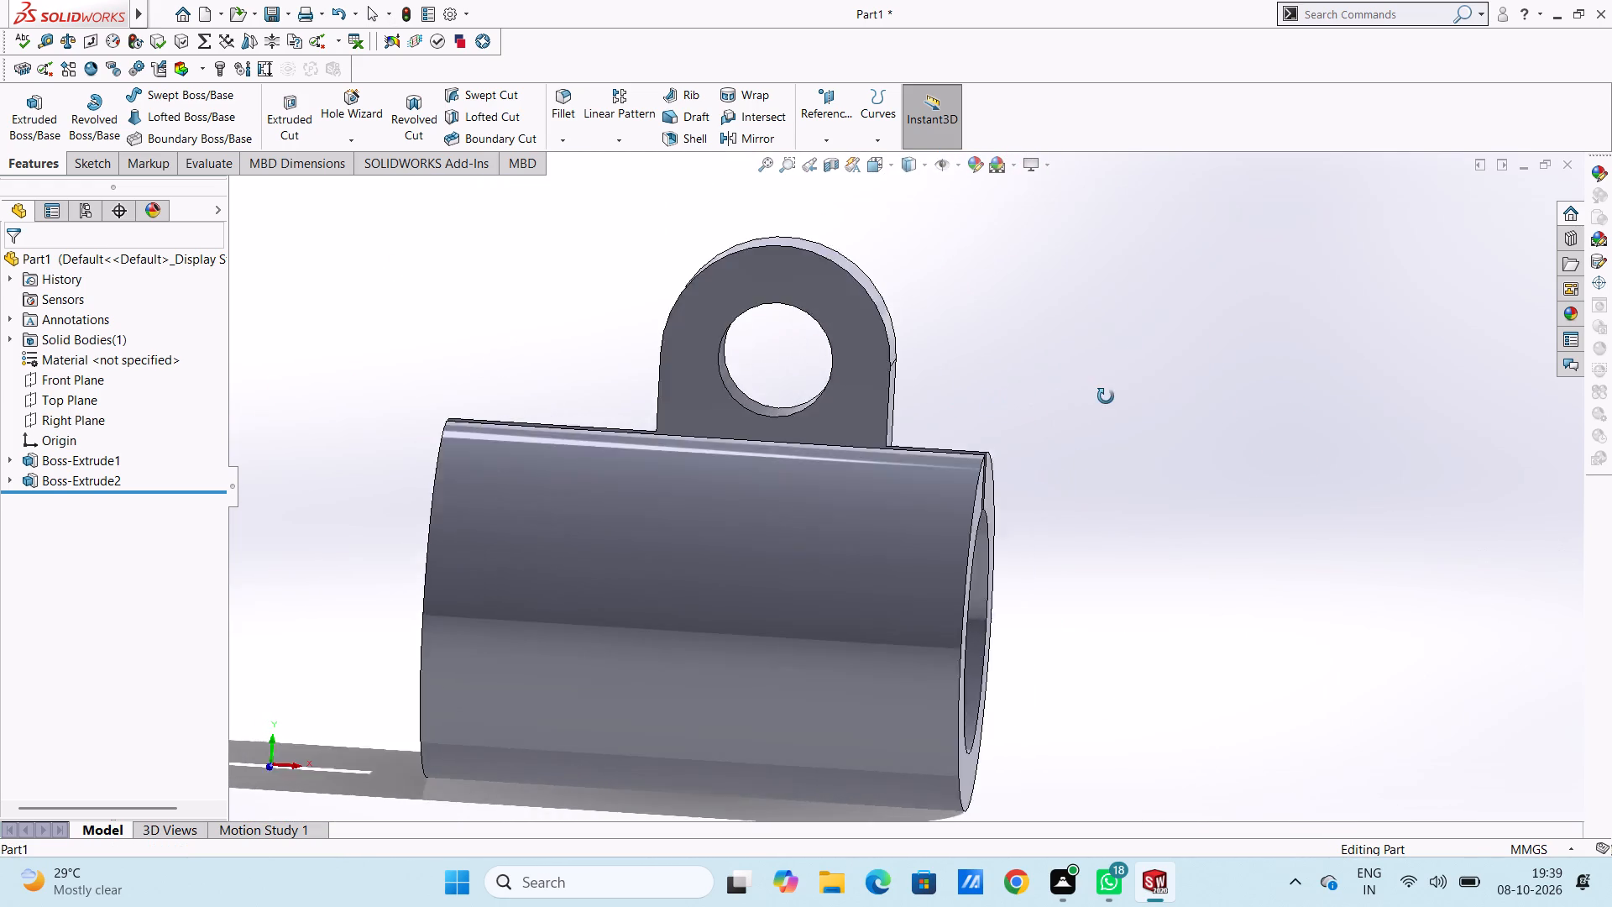
pyautogui.moveTo(1106, 396); pyautogui.dragTo(865, 424, button='middle')
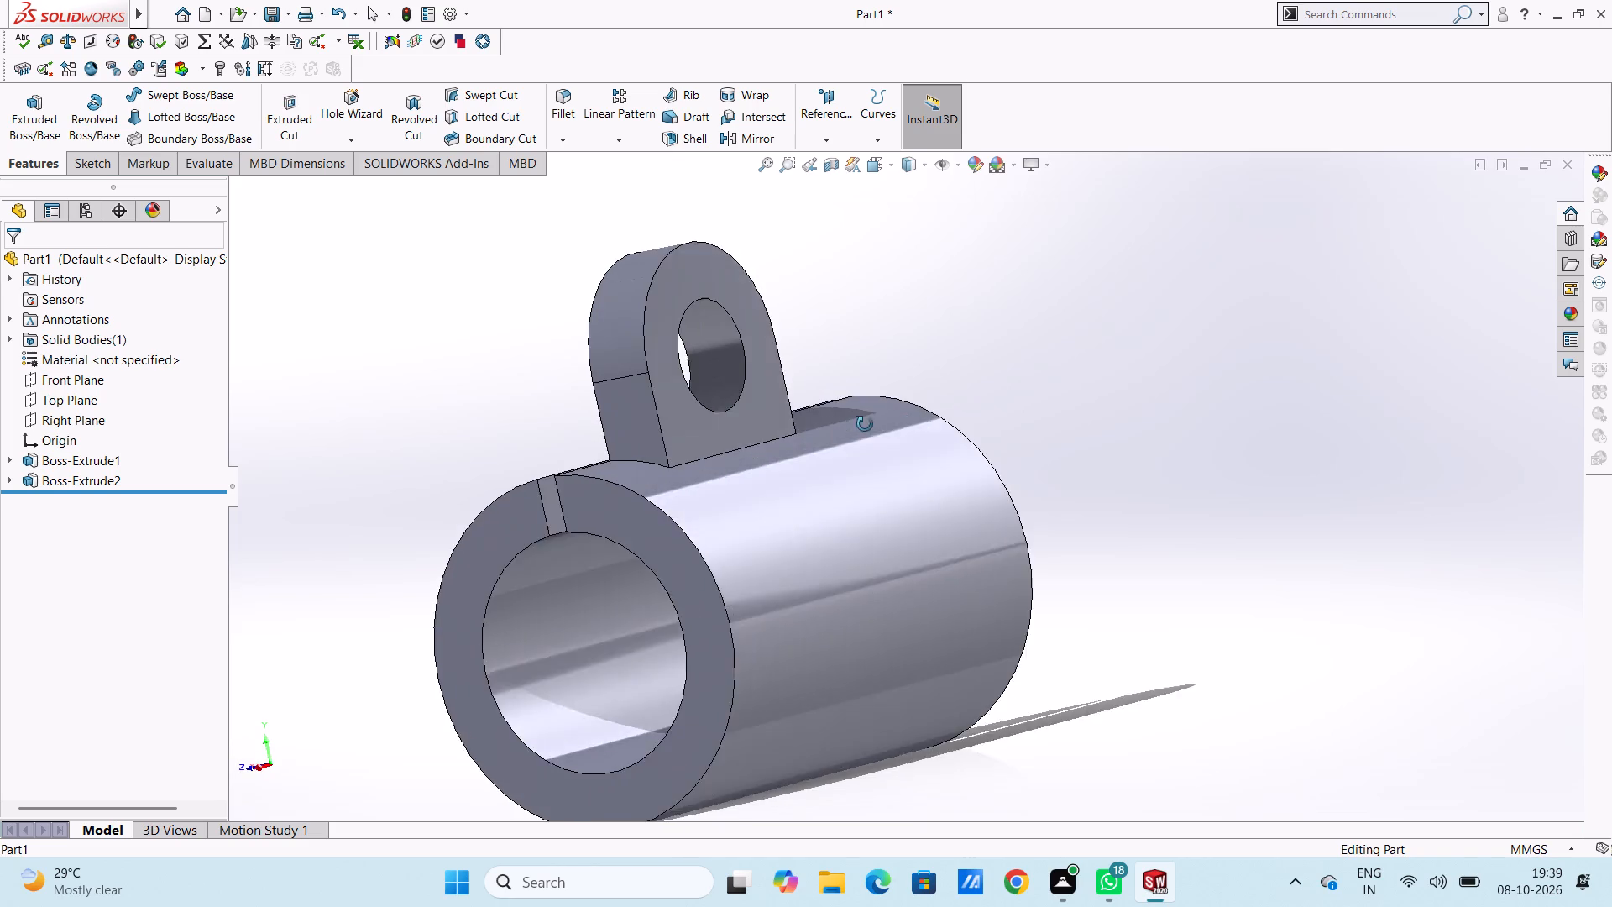
pyautogui.moveTo(865, 424); pyautogui.dragTo(995, 415, button='middle')
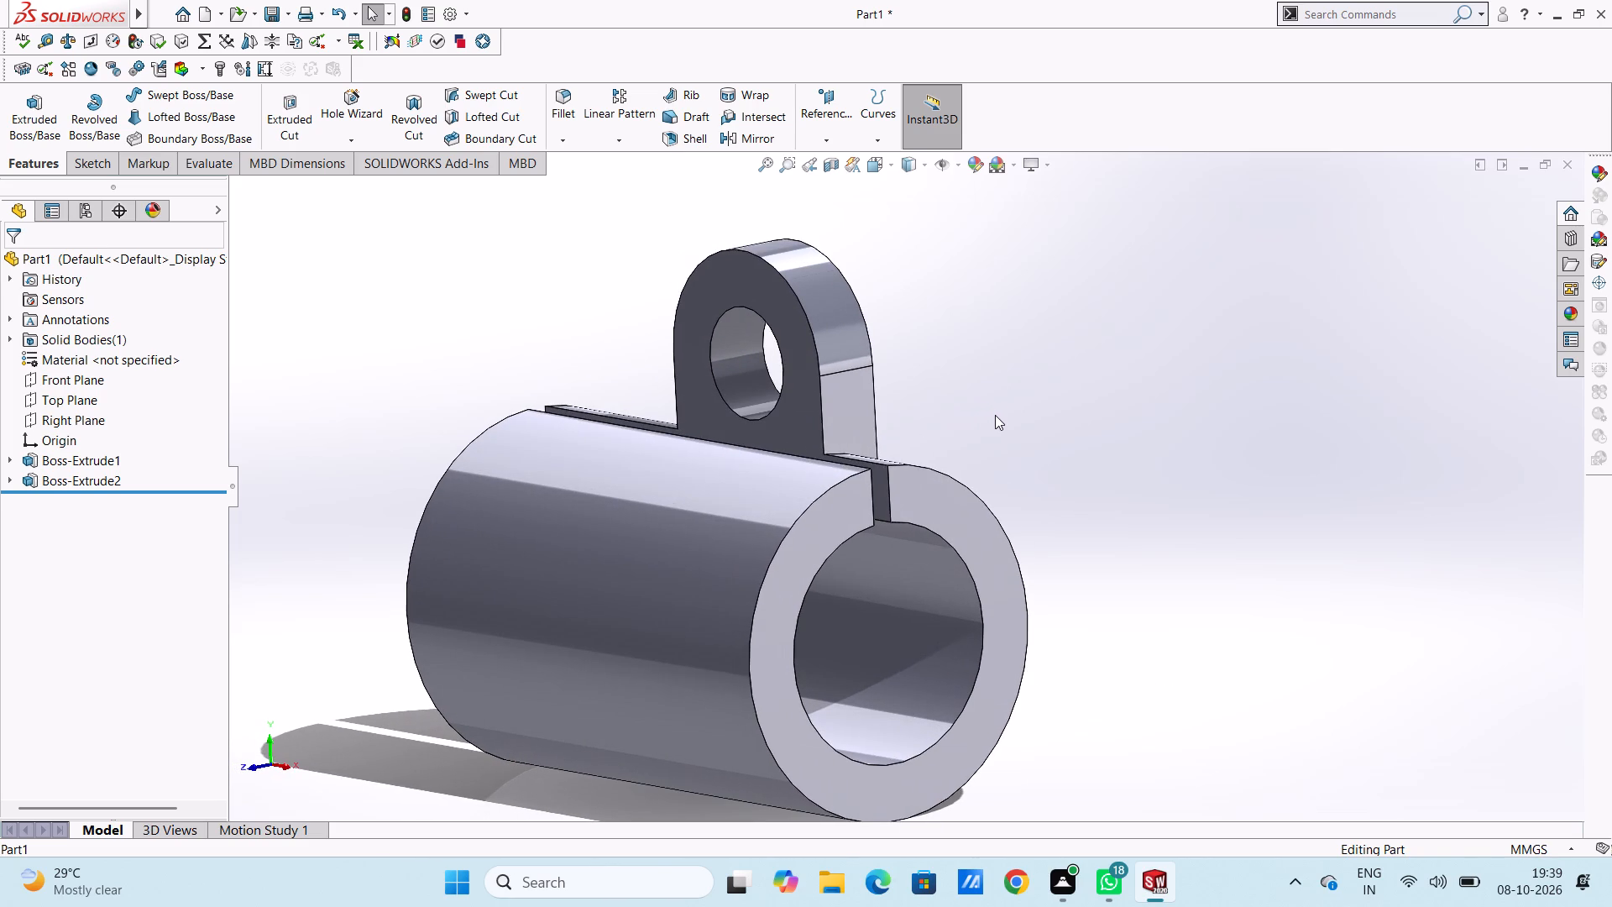
pyautogui.moveTo(995, 415); pyautogui.dragTo(1033, 412, button='middle')
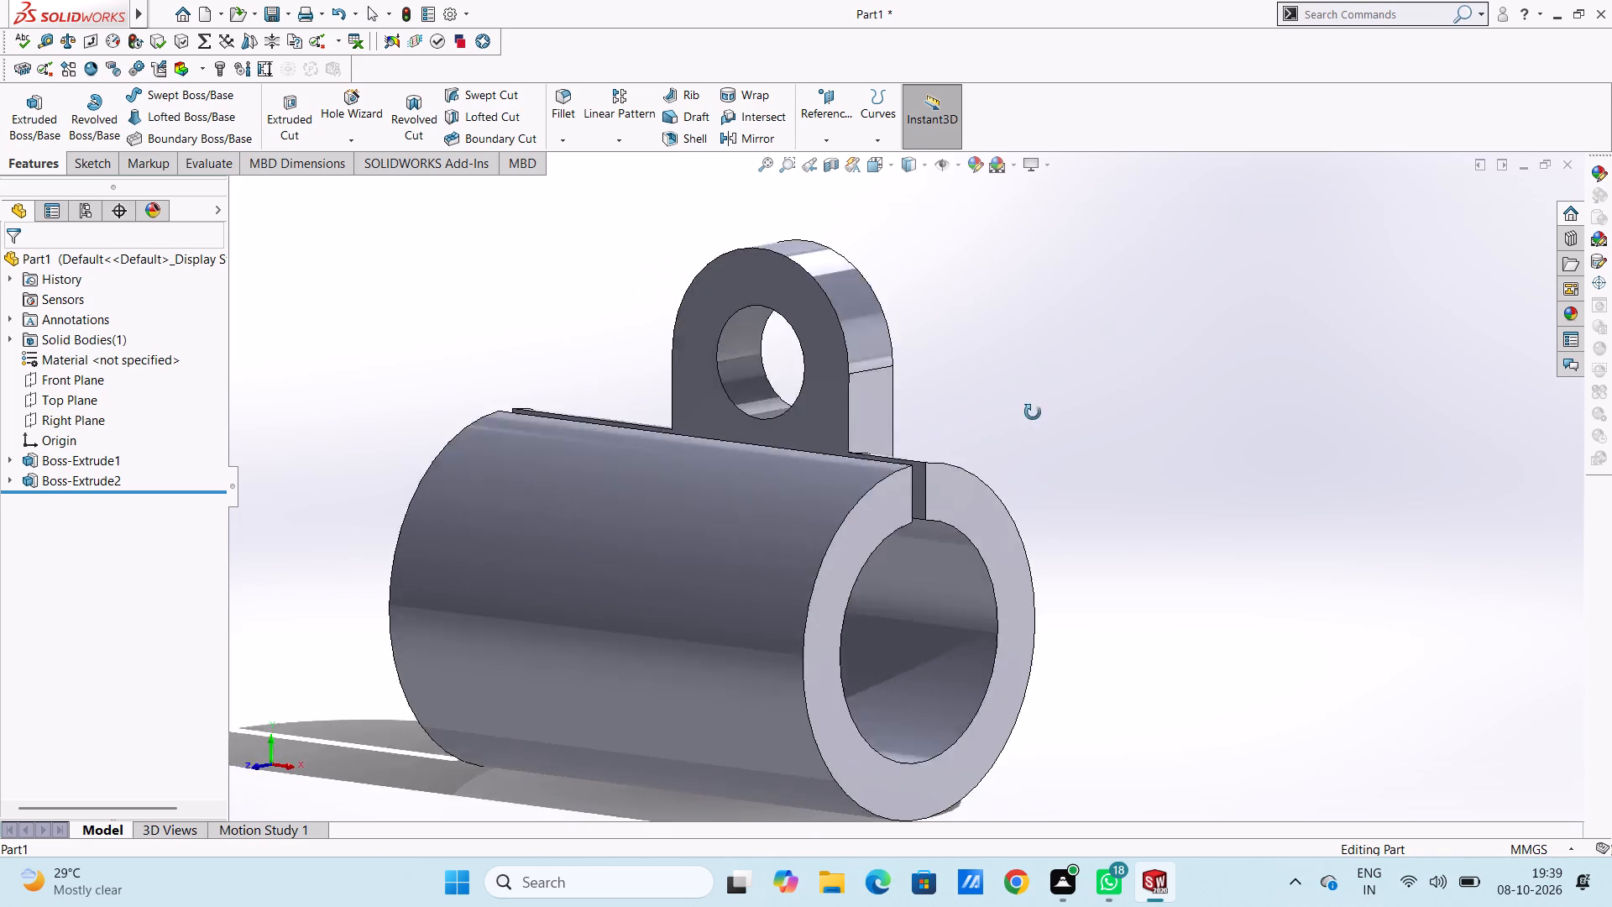
pyautogui.moveTo(1033, 412); pyautogui.dragTo(907, 429, button='middle')
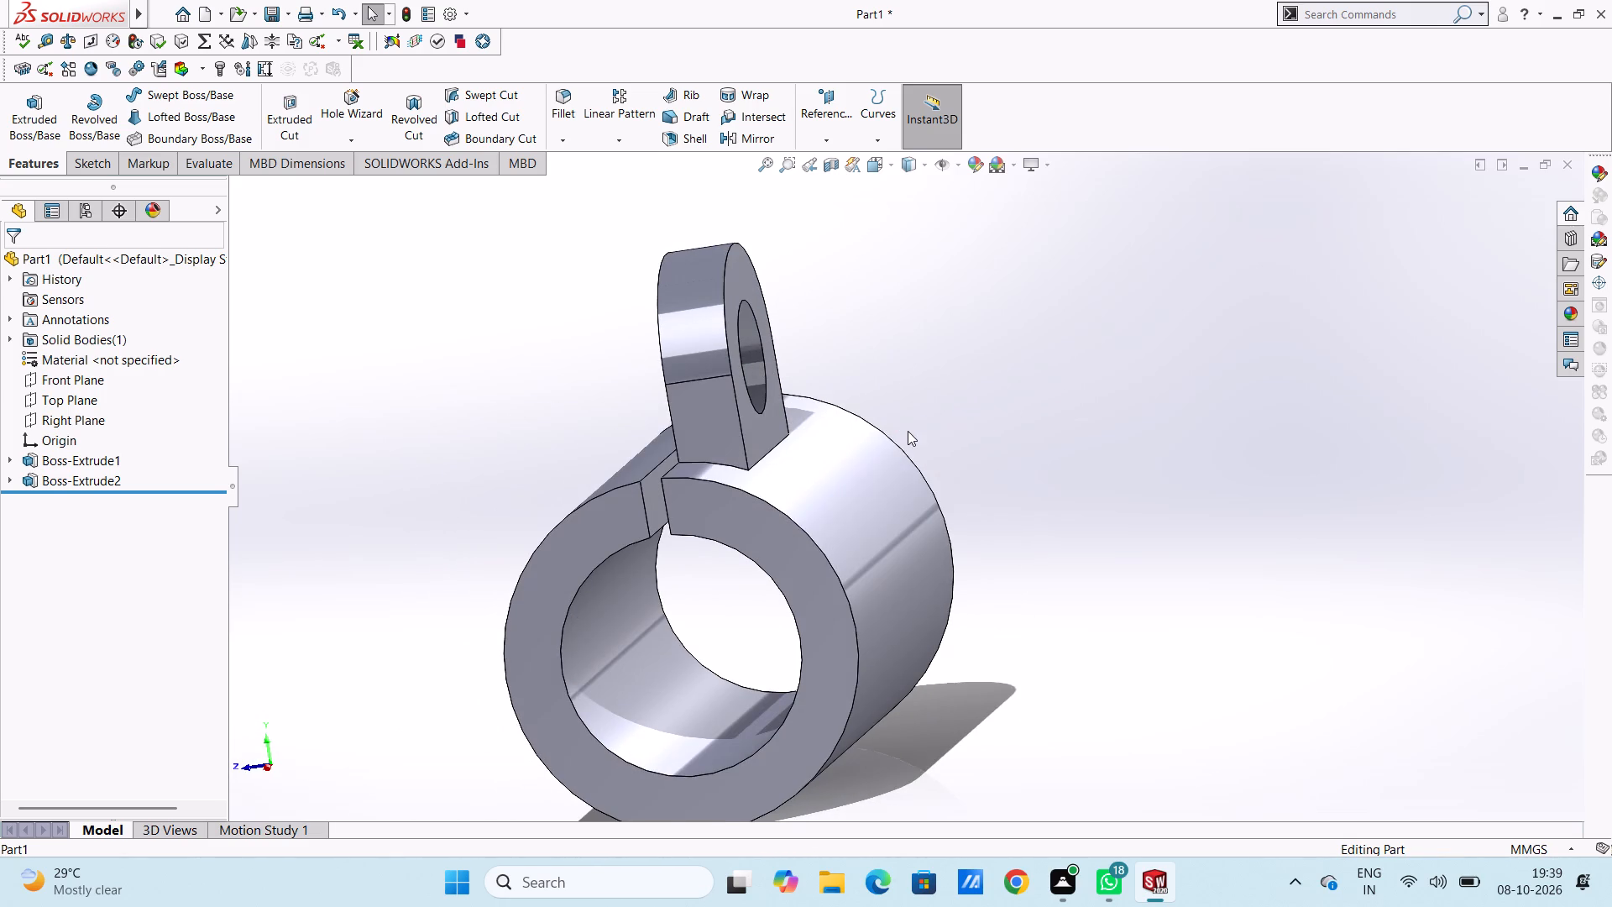
# Examine the slotted cylinder with its single lug and the sketch behind the cylinder extrusion.
pyautogui.scroll(-3, 777, 480)
pyautogui.scroll(1, 981, 427)
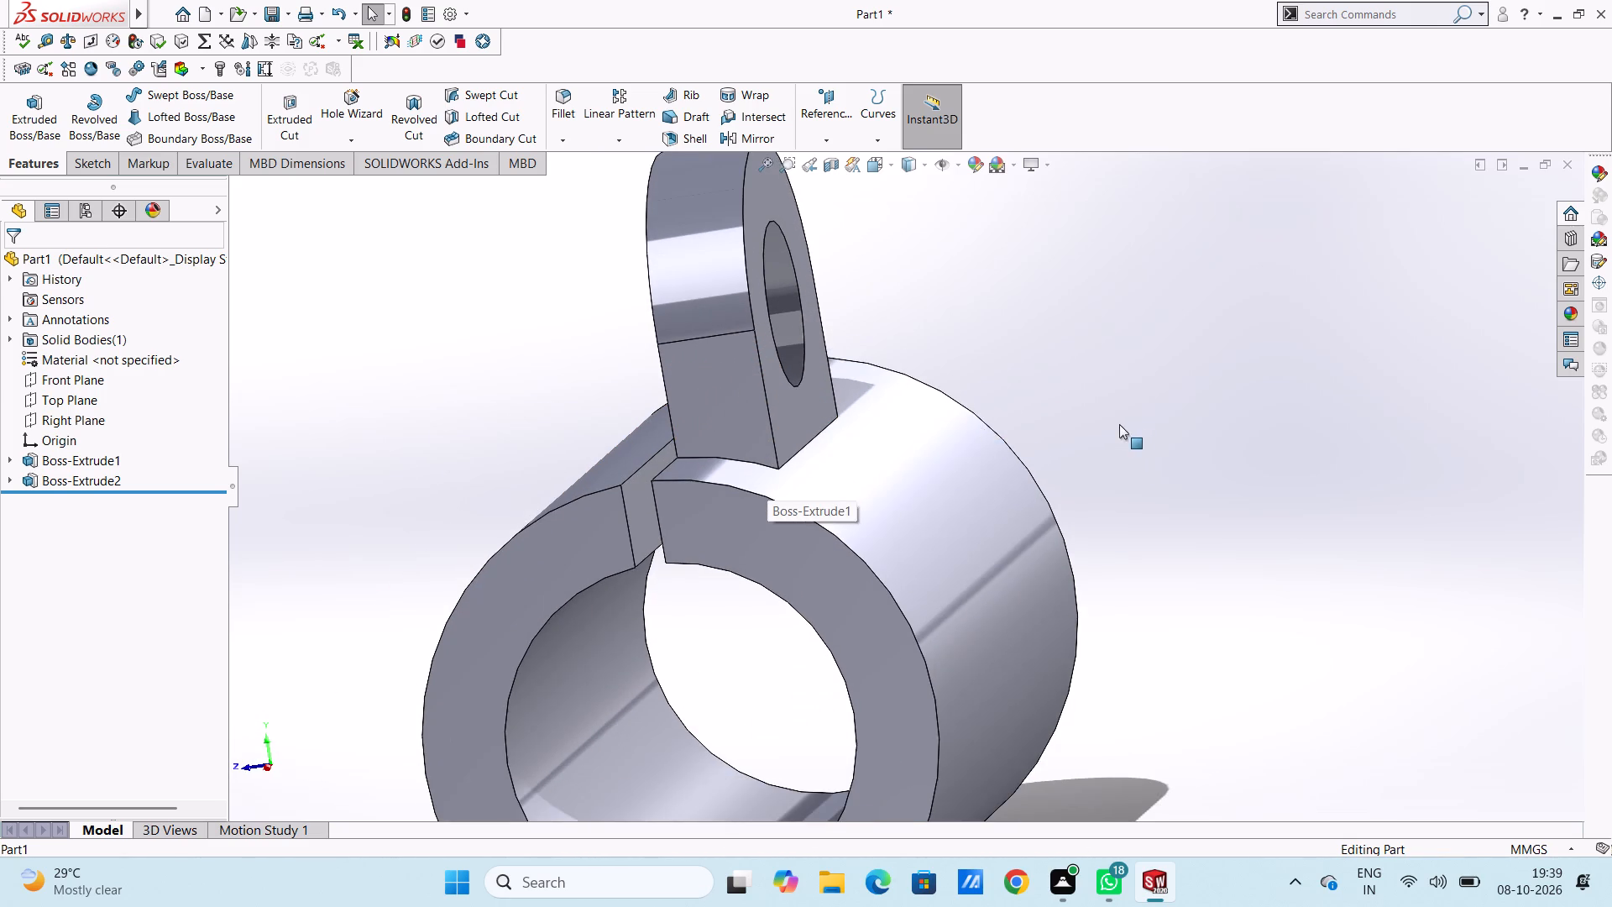
pyautogui.moveTo(1123, 424); pyautogui.dragTo(1155, 398, button='middle')
pyautogui.scroll(3, 1128, 401)
pyautogui.moveTo(1092, 402); pyautogui.dragTo(1070, 422, button='middle')
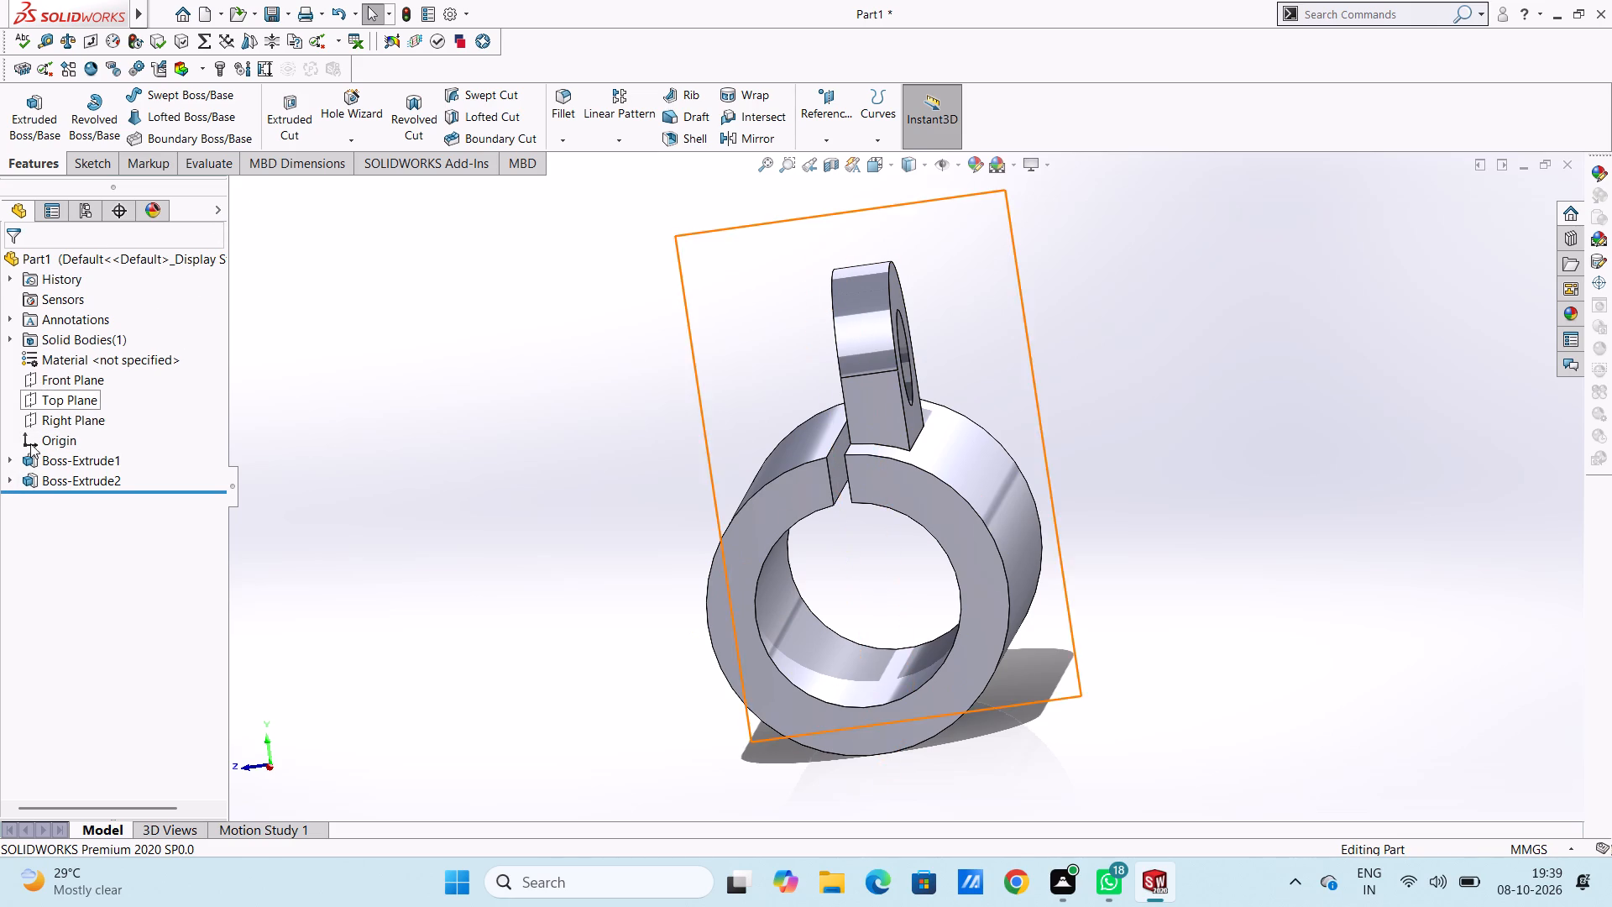
pyautogui.click(9, 460)
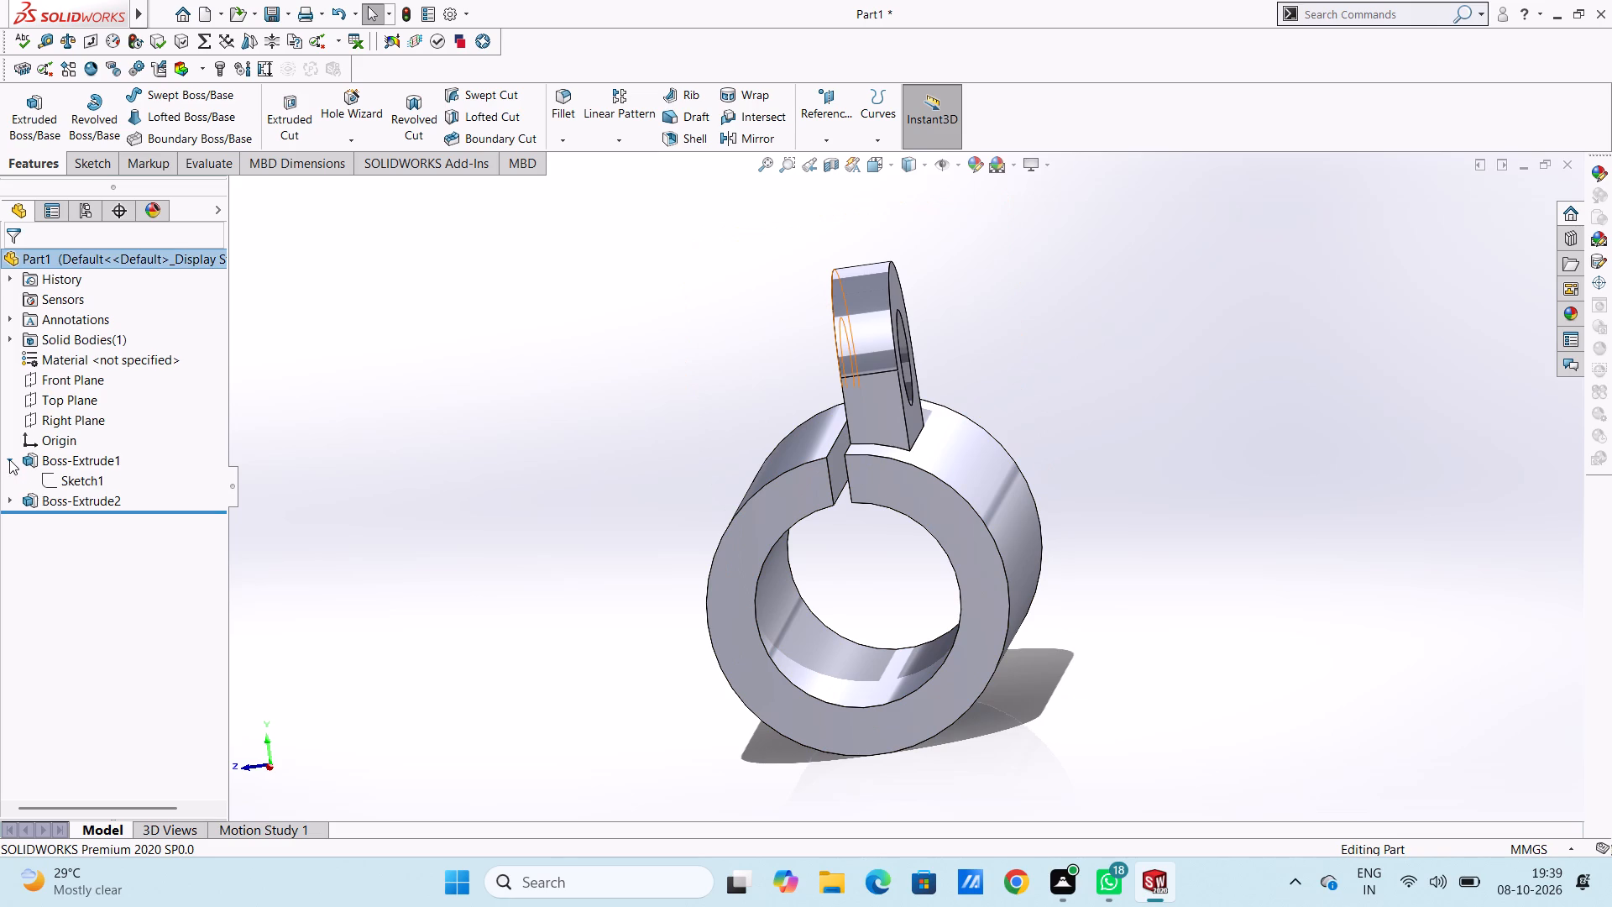
pyautogui.click(55, 480)
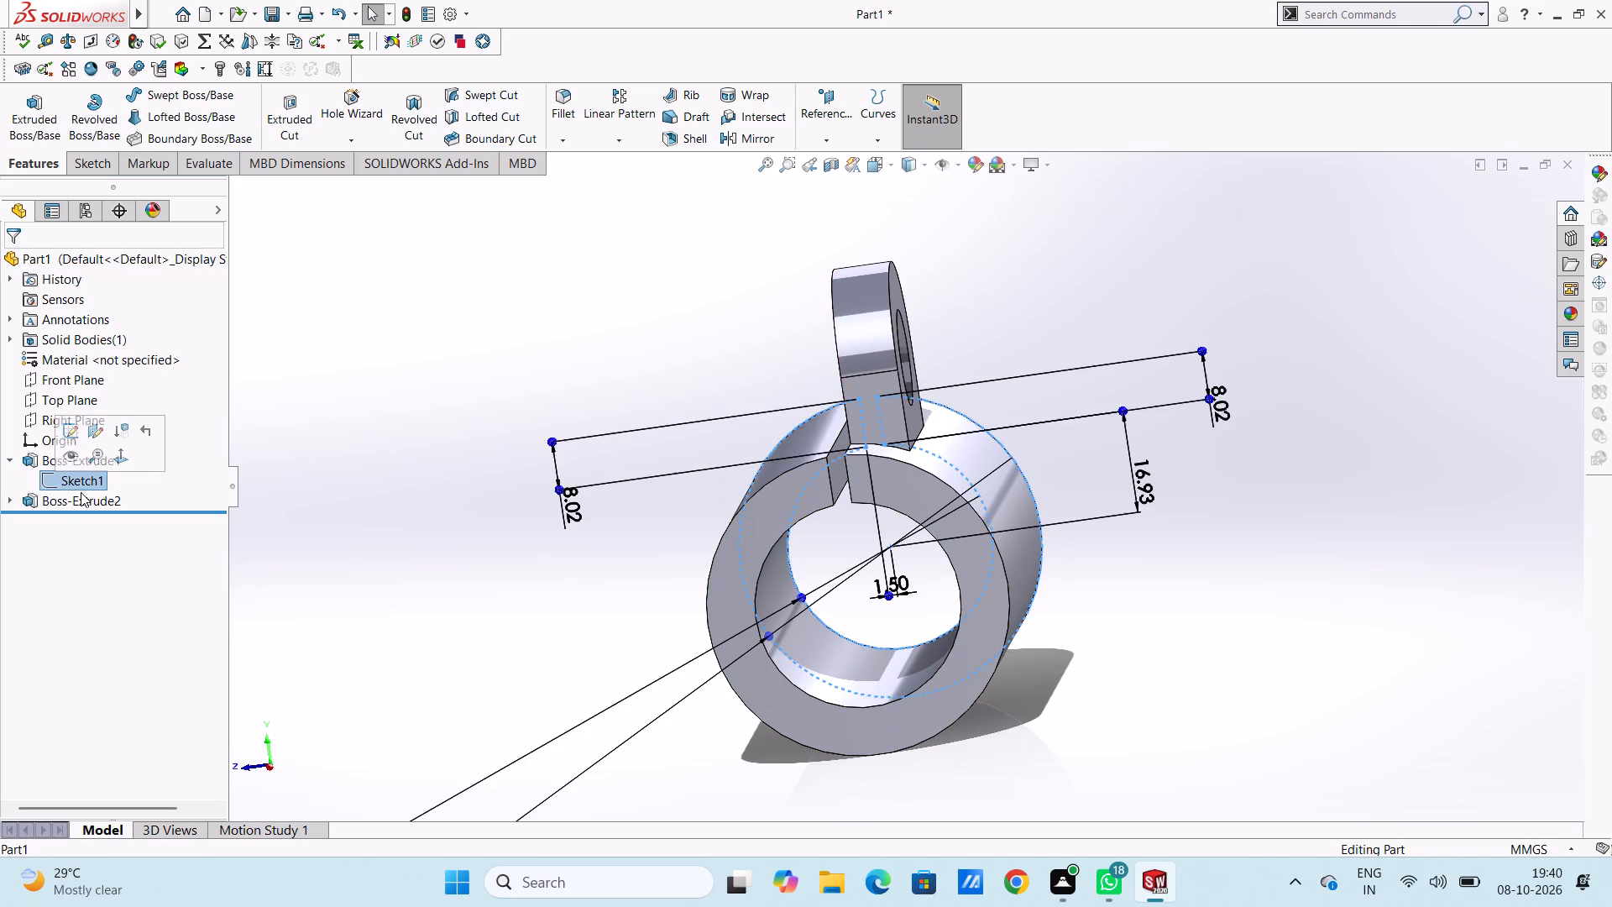
pyautogui.click(240, 473)
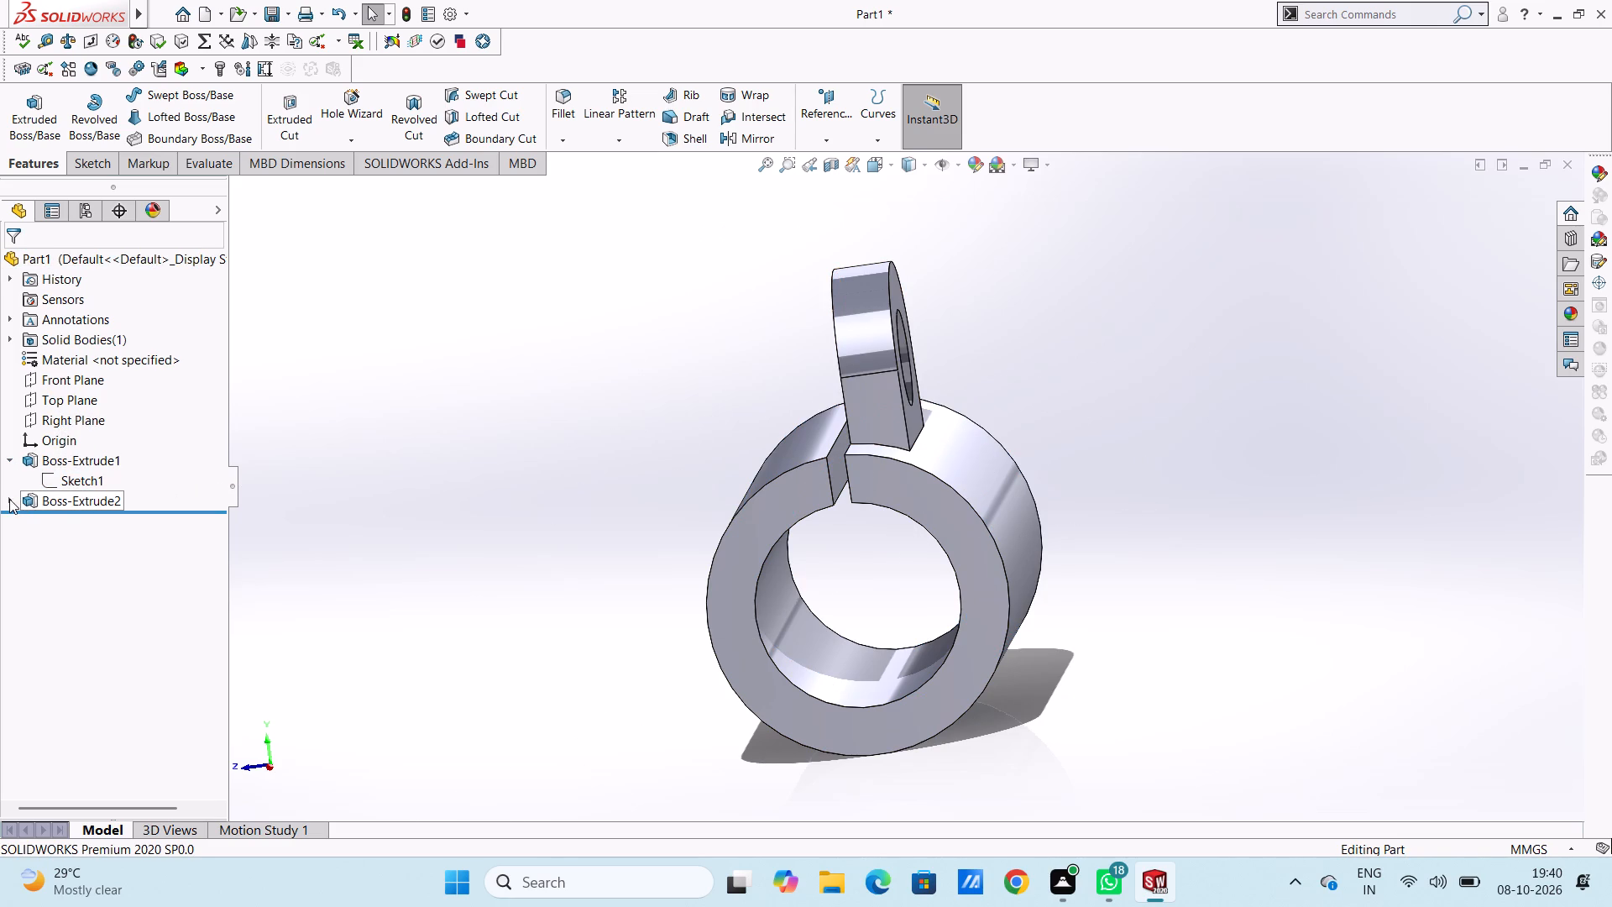
# Extrude the existing lug sketch again as a 9.5 mm blind boss starting from the opposite slot face, merged with the cylinder.
pyautogui.click(9, 499)
pyautogui.click(58, 522)
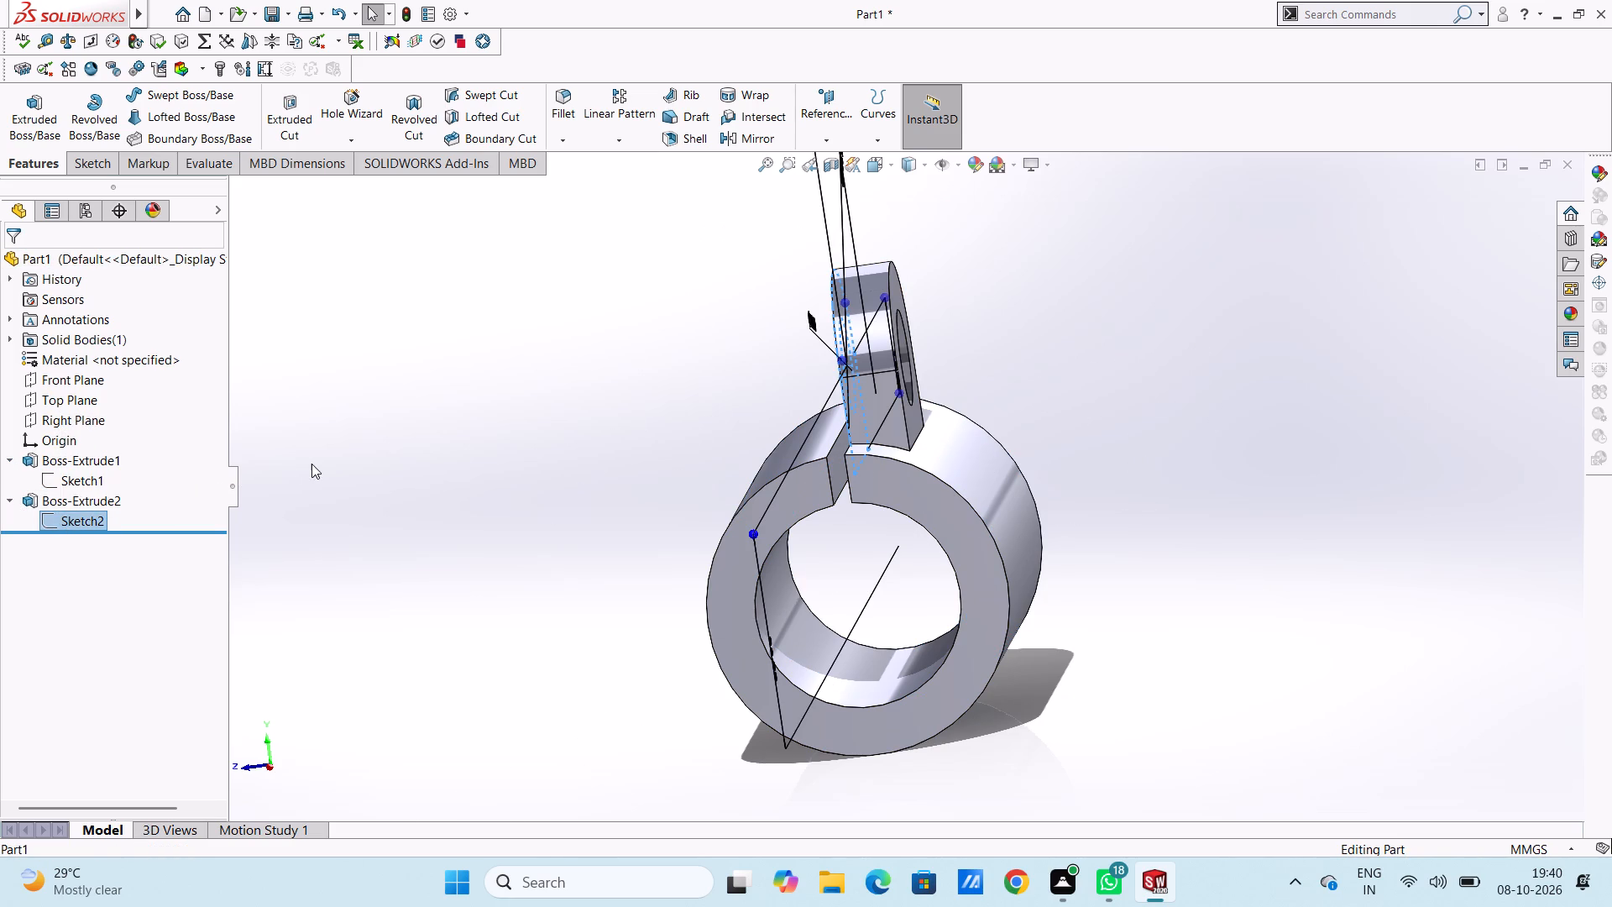
pyautogui.moveTo(321, 459); pyautogui.dragTo(338, 459, button='middle')
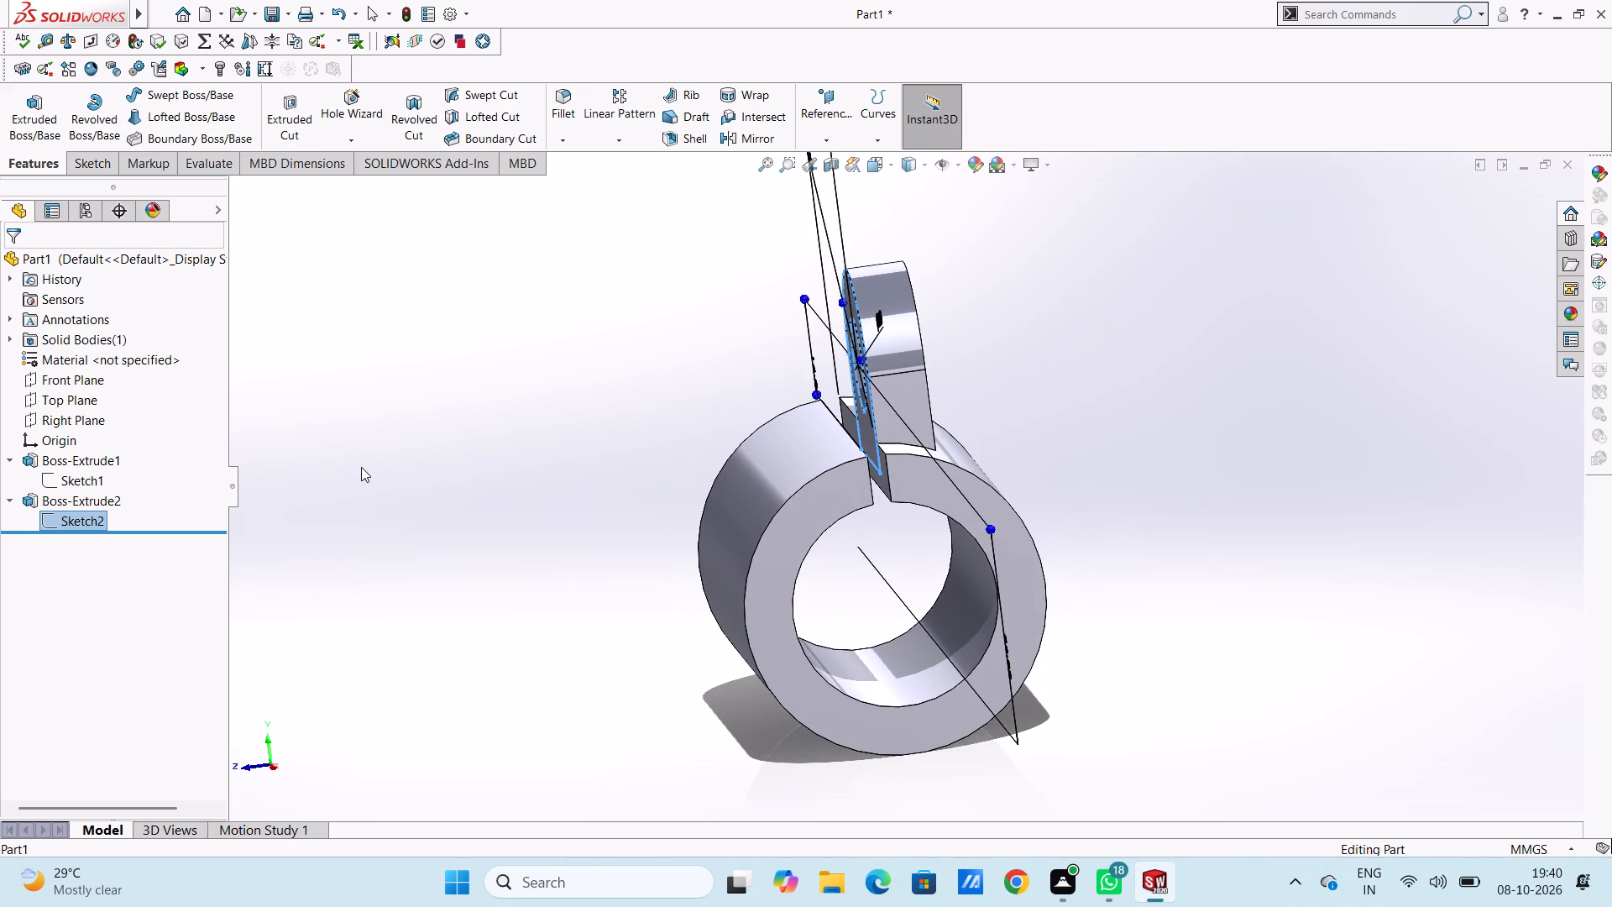
pyautogui.click(98, 523)
pyautogui.click(151, 520)
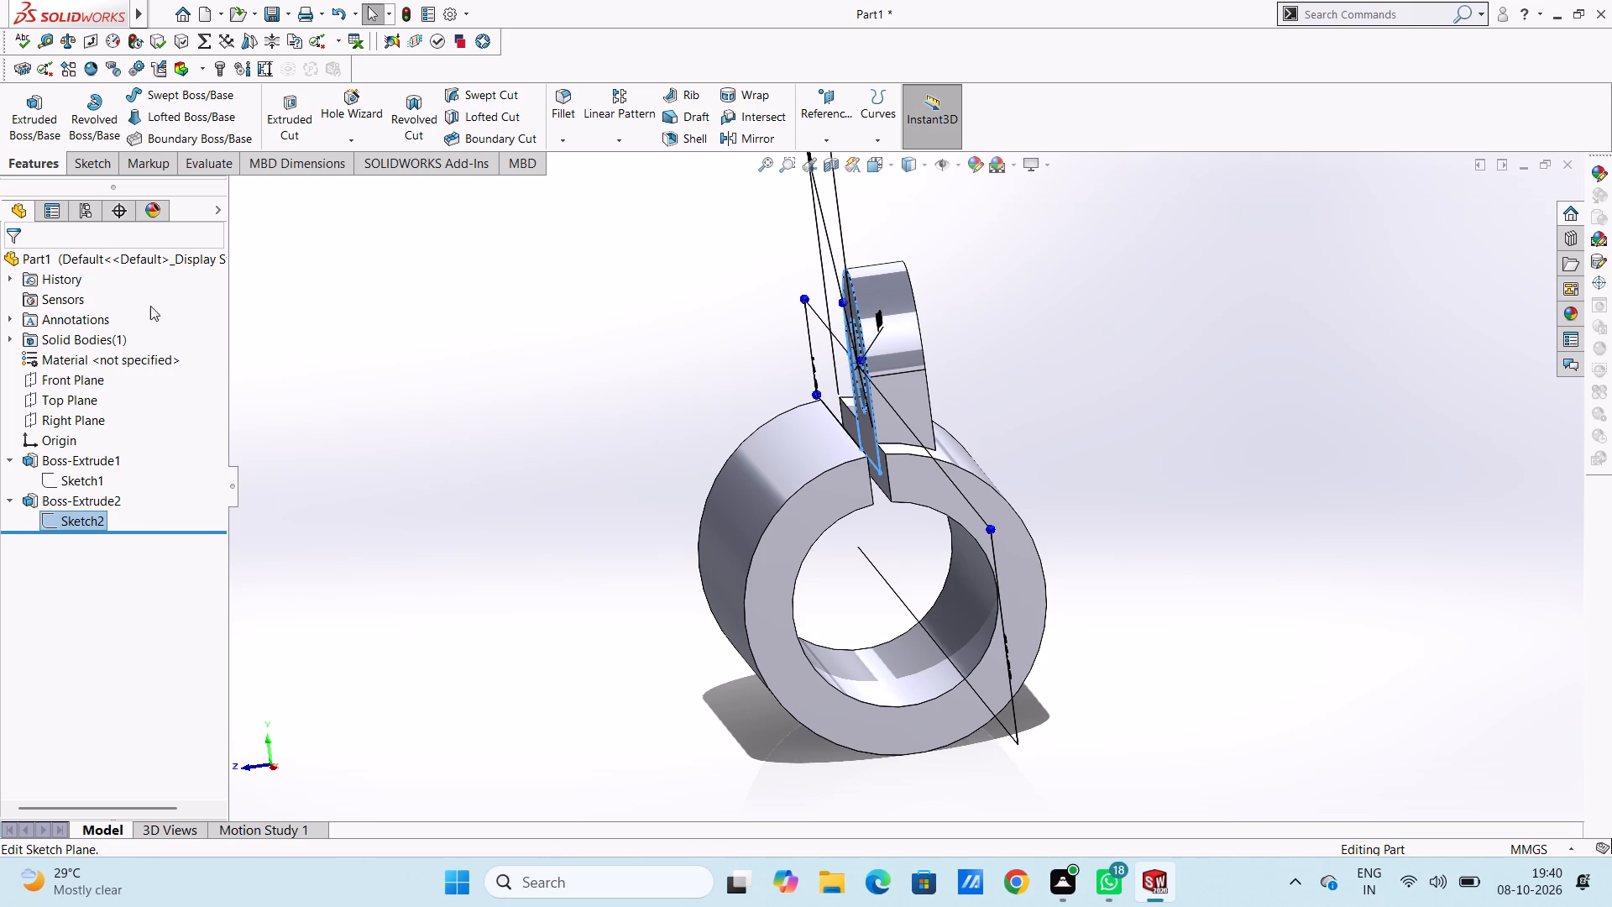
pyautogui.click(29, 110)
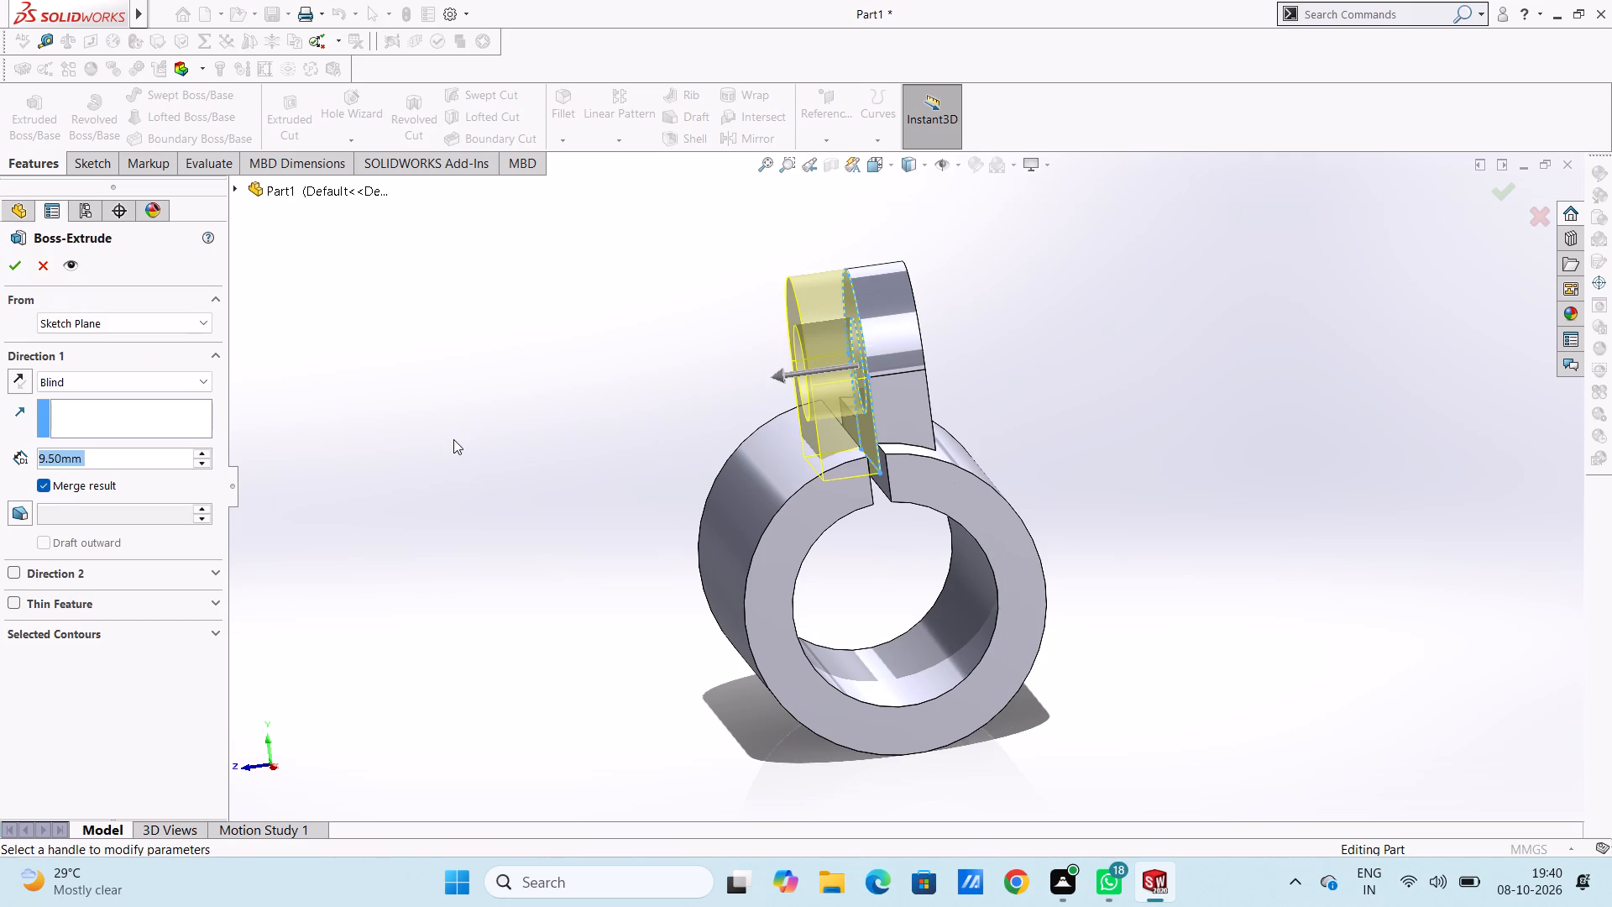
pyautogui.click(139, 328)
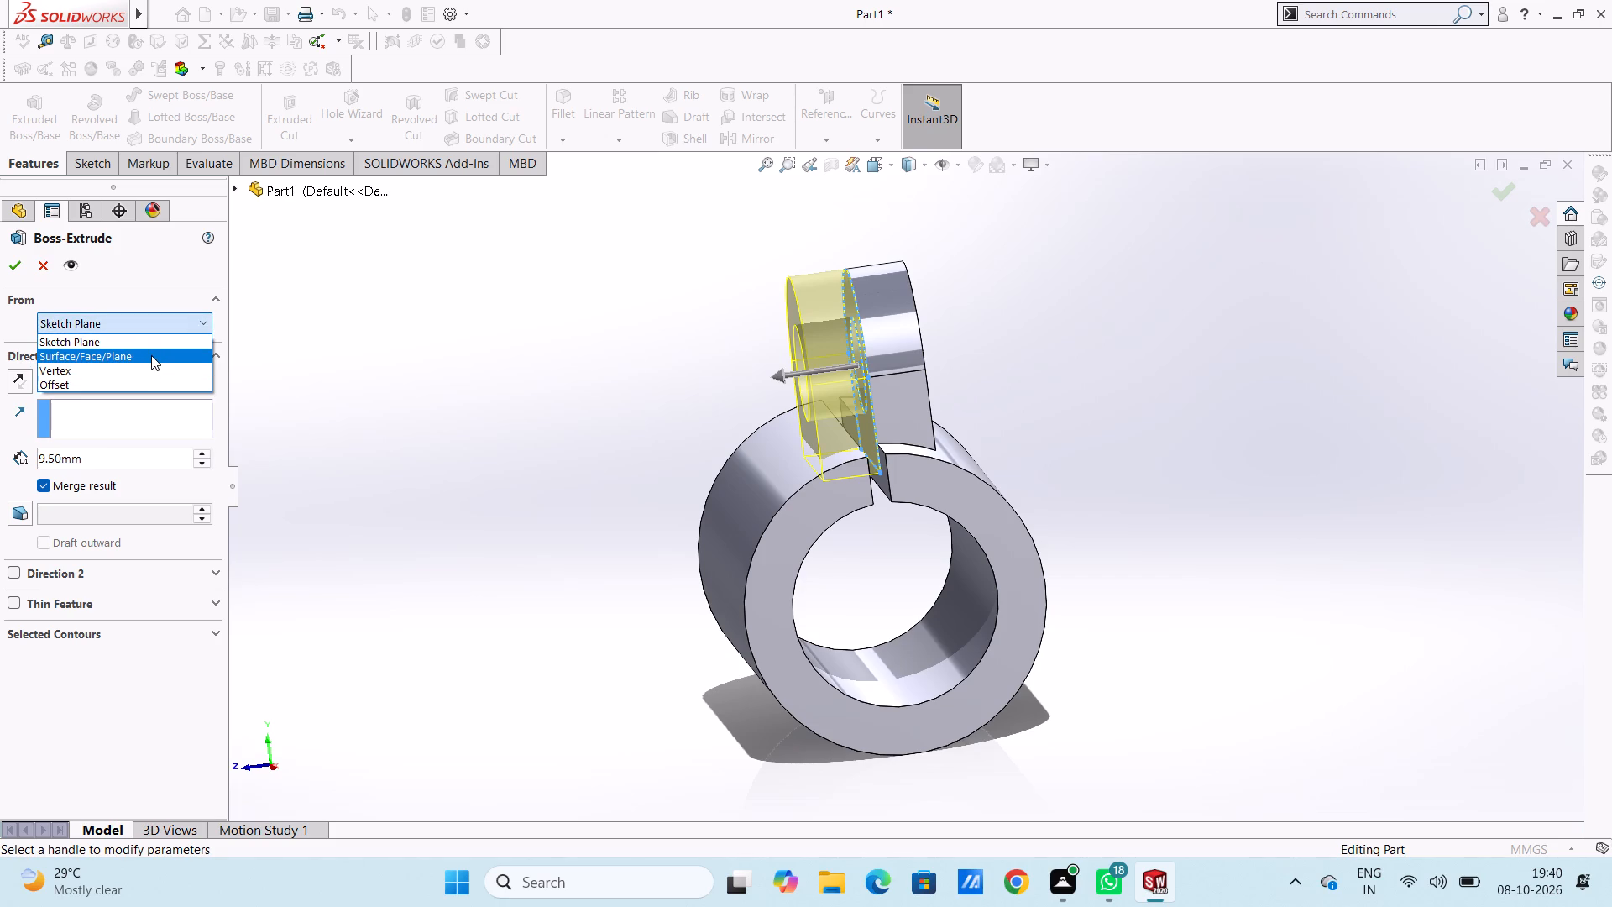
pyautogui.click(151, 356)
pyautogui.moveTo(879, 514); pyautogui.dragTo(858, 518, button='middle')
pyautogui.click(824, 481)
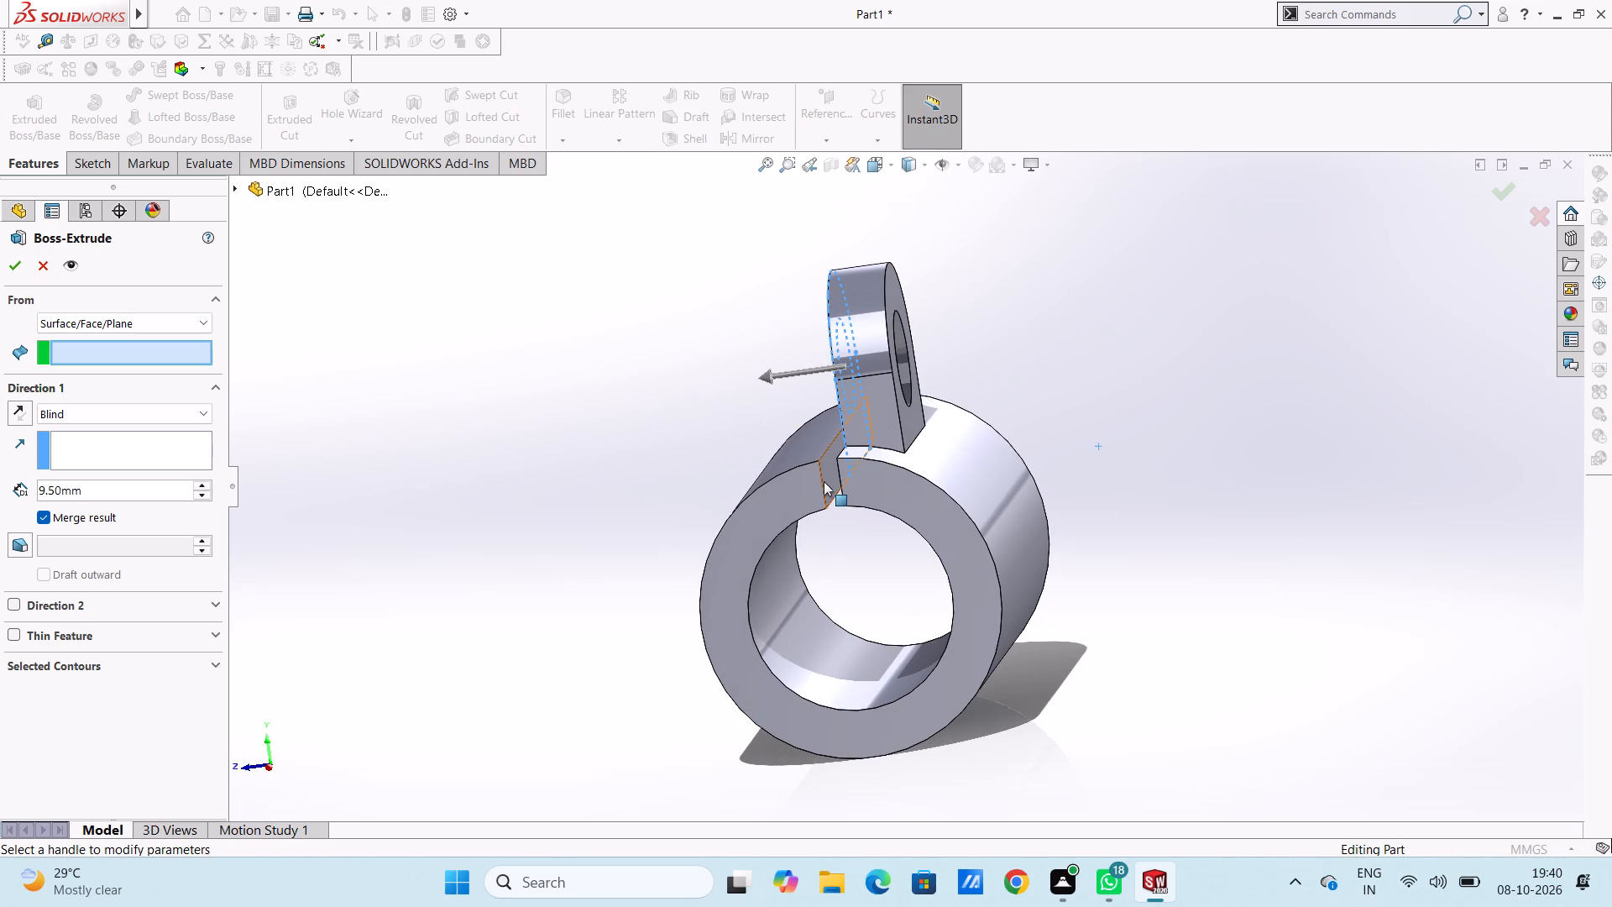
pyautogui.moveTo(470, 482); pyautogui.dragTo(488, 491, button='middle')
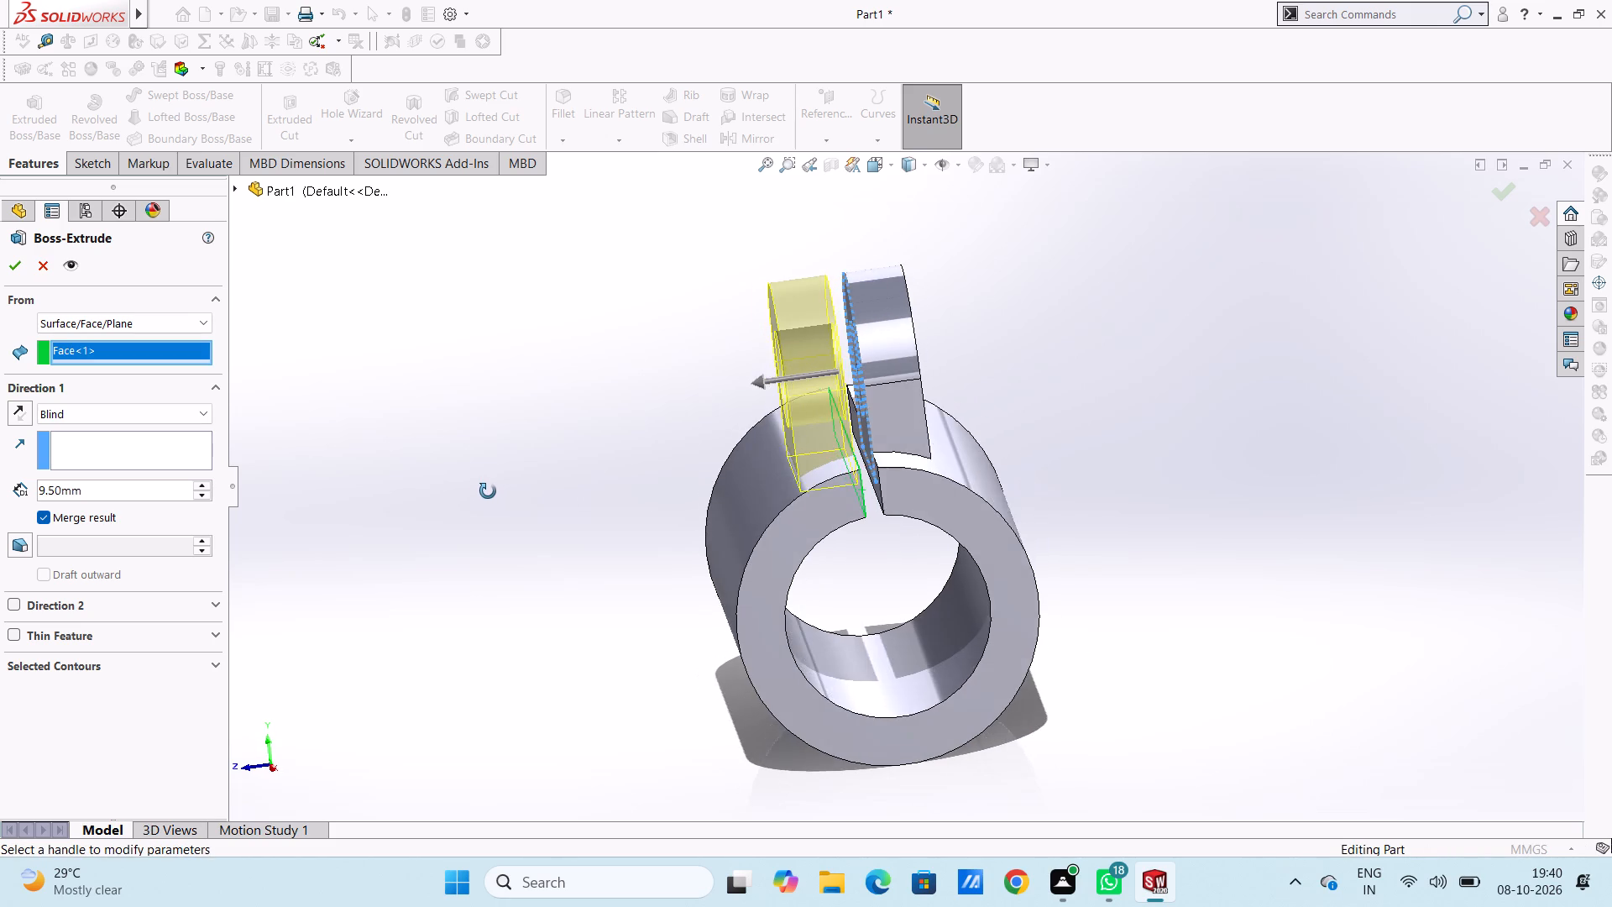
pyautogui.moveTo(488, 491); pyautogui.dragTo(493, 500, button='middle')
pyautogui.click(20, 272)
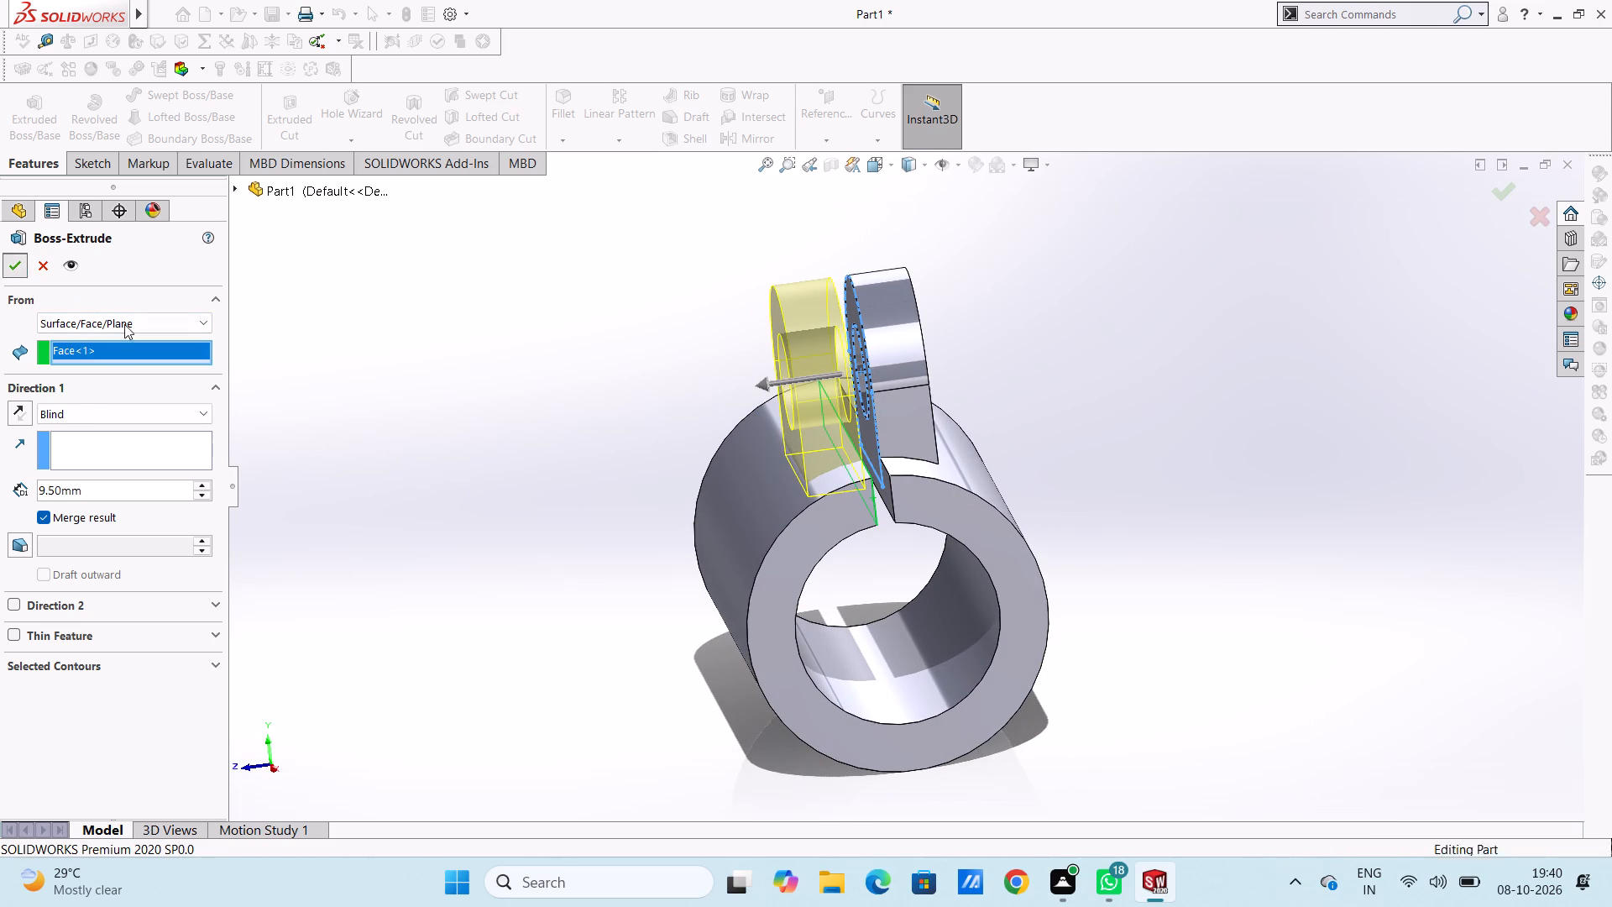
pyautogui.click(460, 424)
# Examine the pair of lugs, the gap between them and their junction with the cylinder from several sides.
pyautogui.moveTo(517, 391); pyautogui.dragTo(499, 377, button='middle')
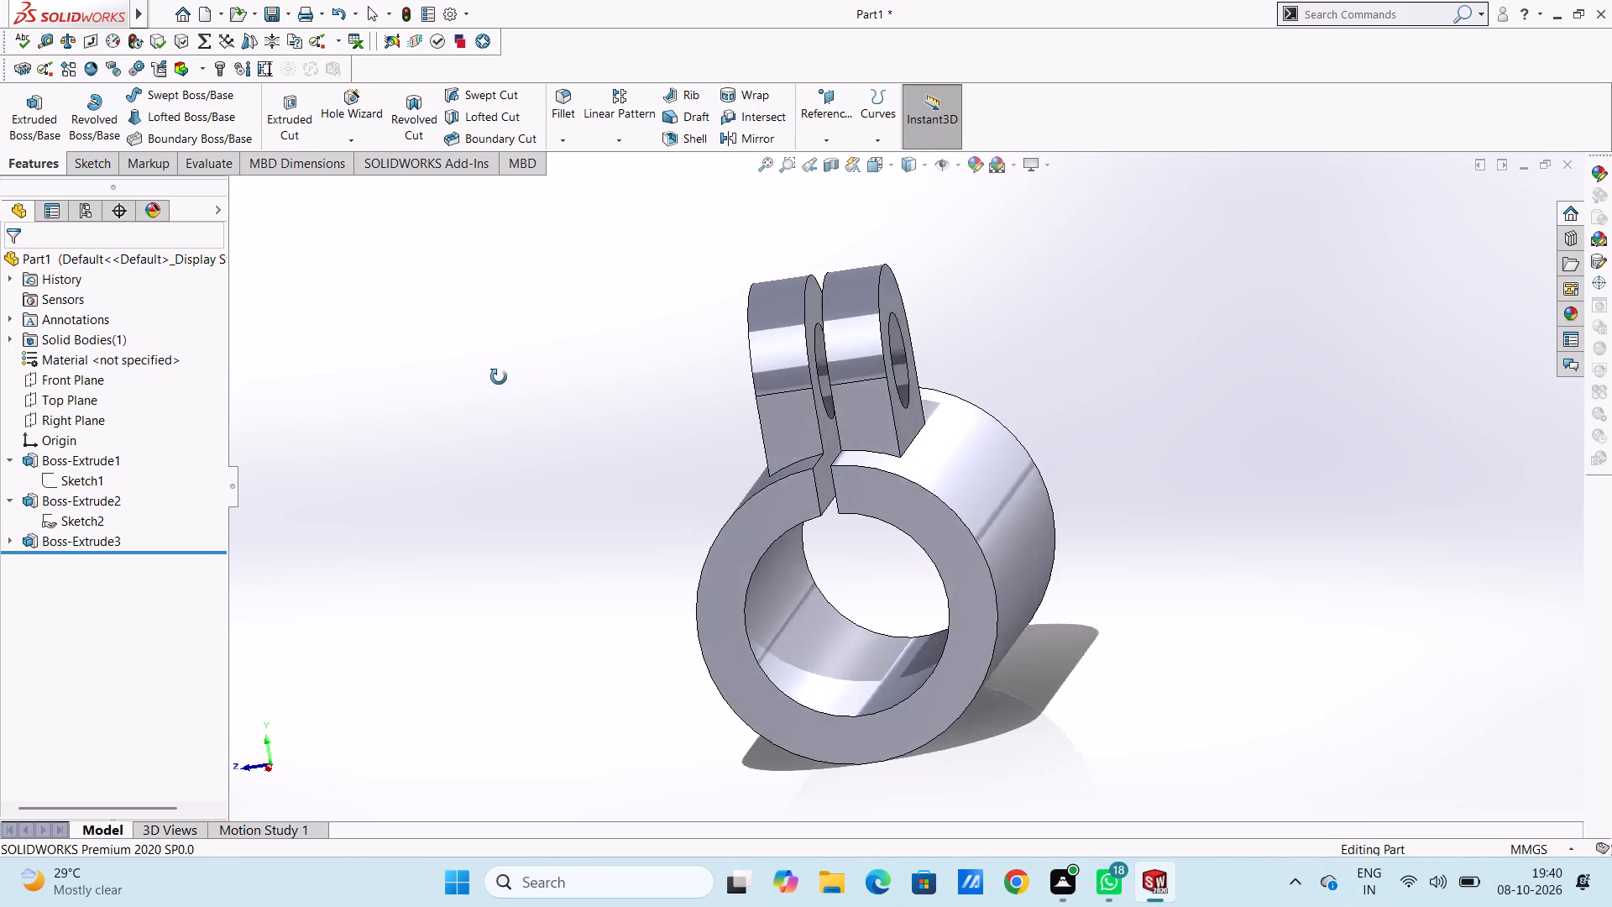
pyautogui.moveTo(499, 377); pyautogui.dragTo(807, 470, button='middle')
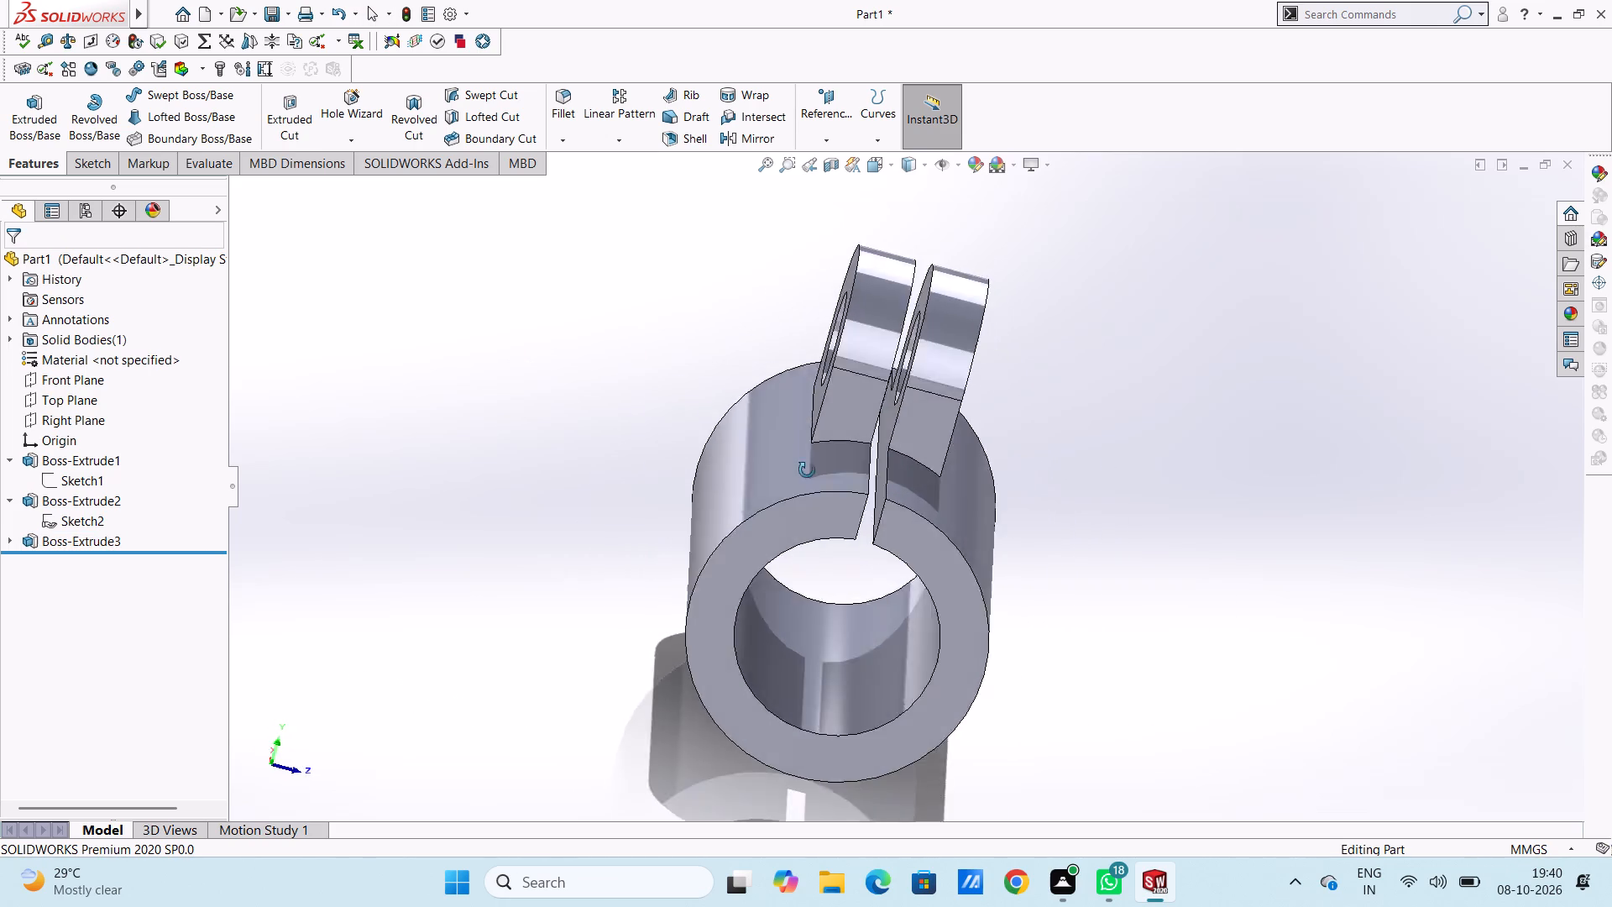
pyautogui.moveTo(807, 470); pyautogui.dragTo(714, 457, button='middle')
pyautogui.moveTo(778, 506); pyautogui.dragTo(546, 493, button='middle')
pyautogui.moveTo(603, 467); pyautogui.dragTo(623, 477, button='middle')
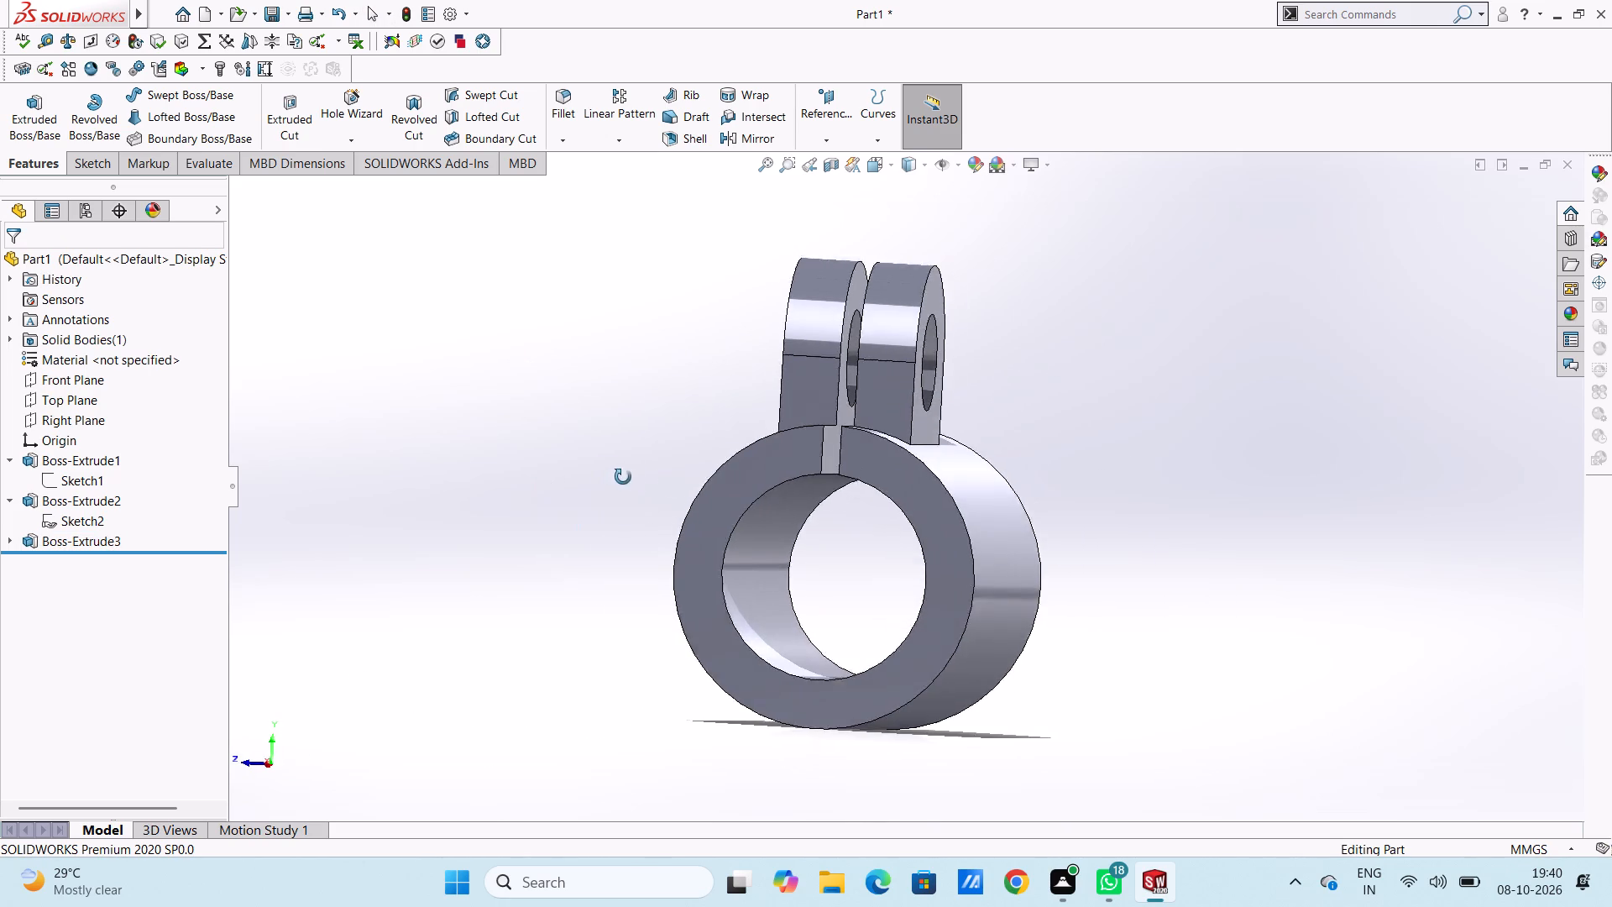
pyautogui.moveTo(623, 477); pyautogui.dragTo(615, 512, button='middle')
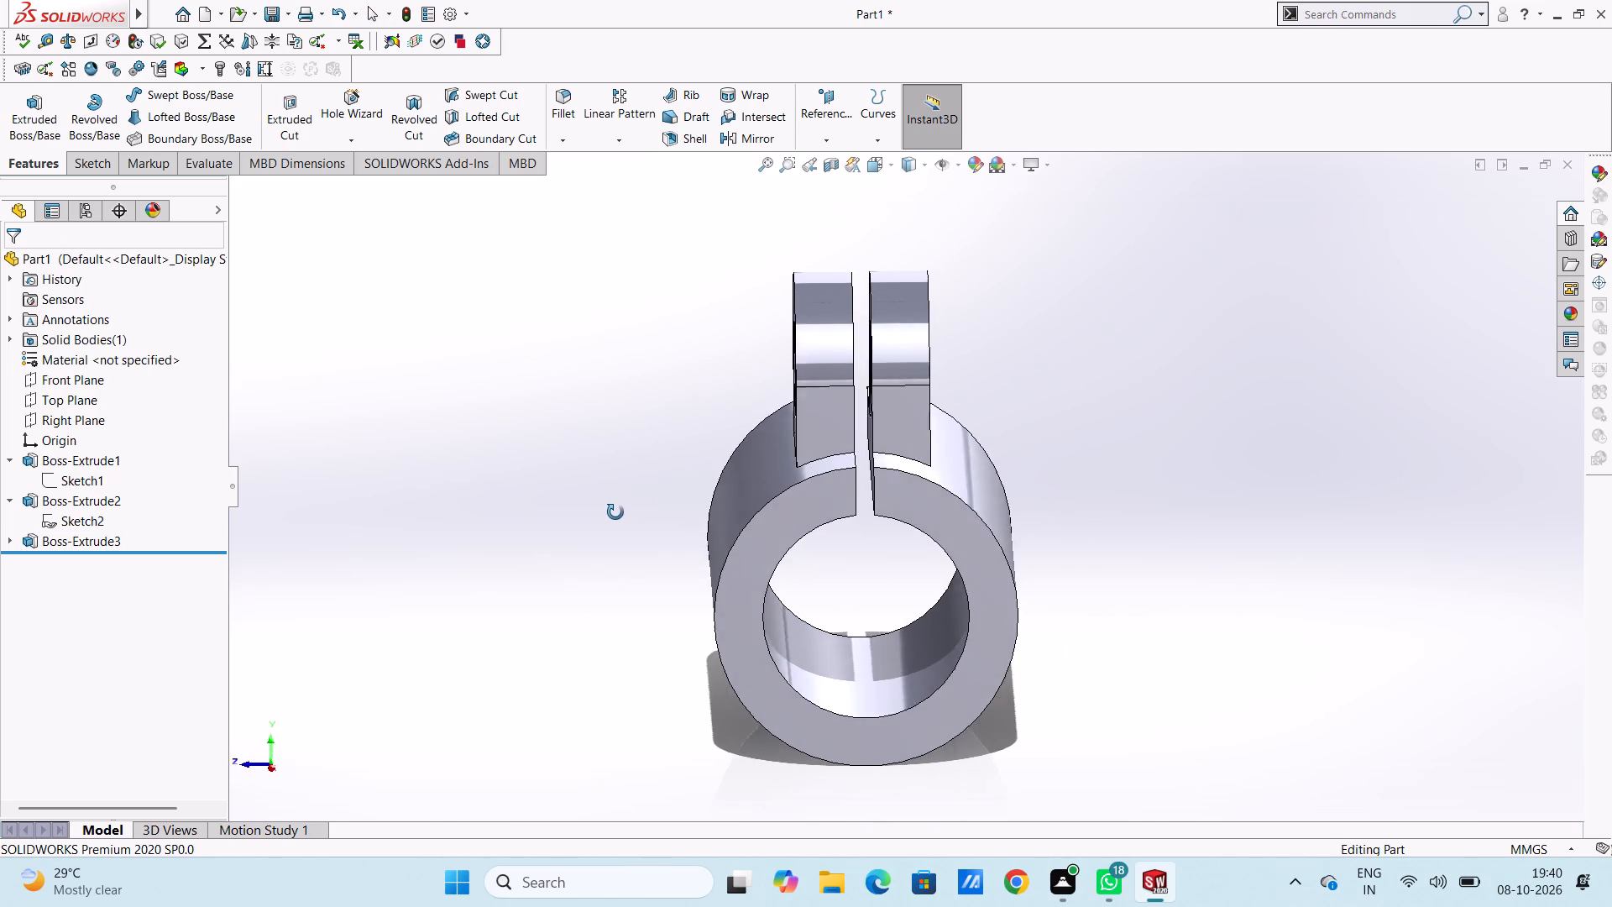
pyautogui.moveTo(615, 512); pyautogui.dragTo(690, 507, button='middle')
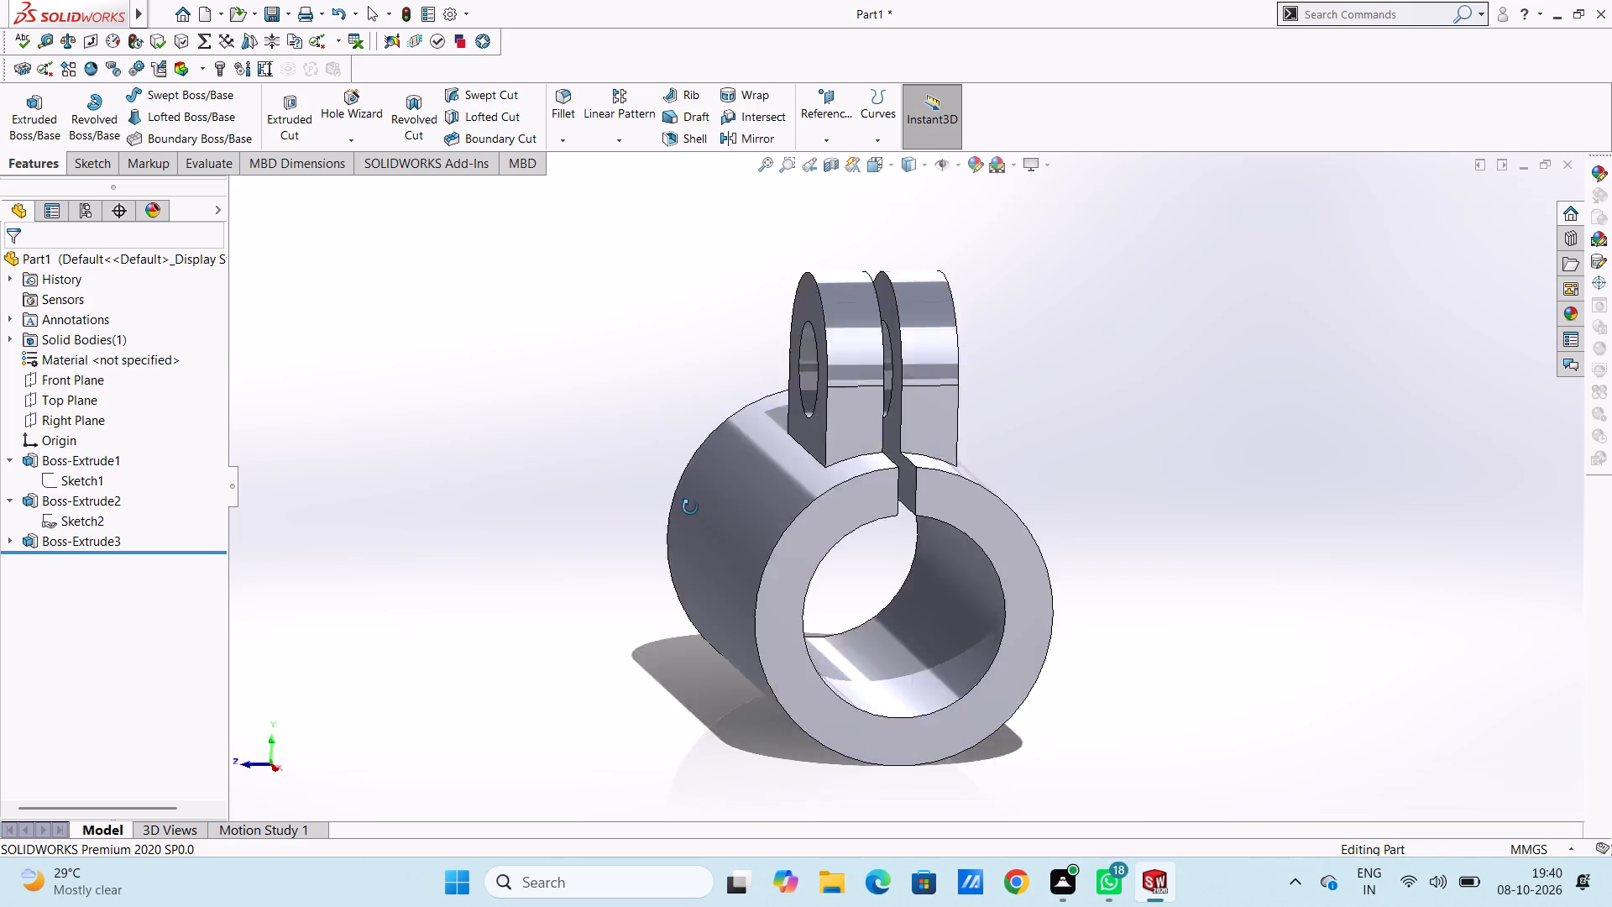
pyautogui.moveTo(690, 507); pyautogui.dragTo(761, 529, button='middle')
pyautogui.scroll(3, 652, 472)
pyautogui.moveTo(583, 439); pyautogui.dragTo(508, 443, button='middle')
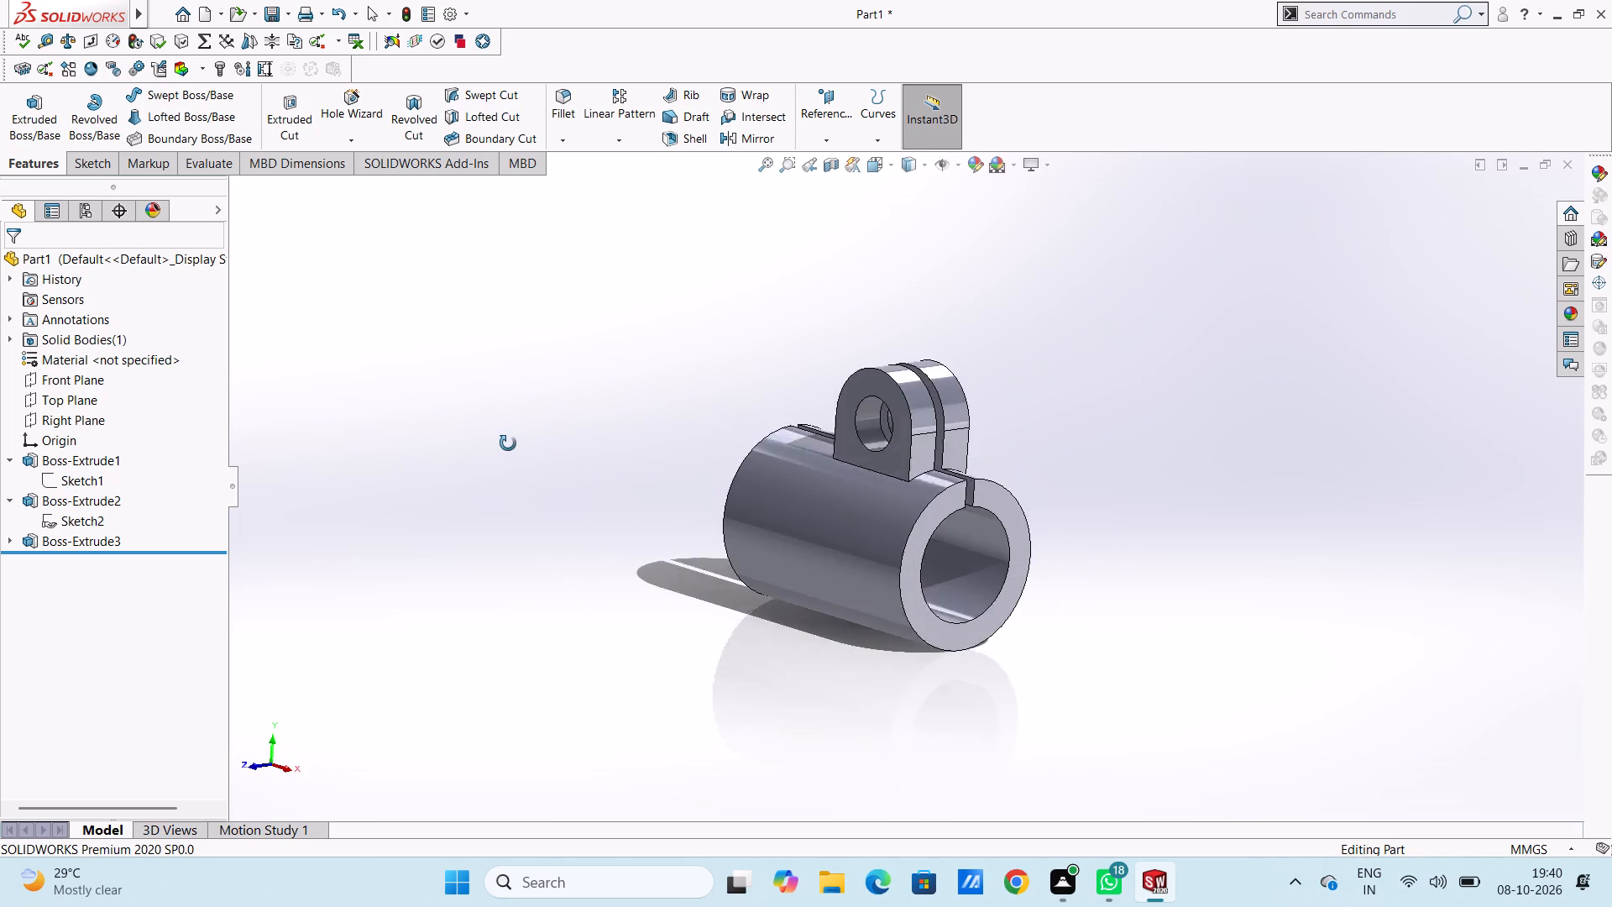
pyautogui.moveTo(508, 443); pyautogui.dragTo(483, 438, button='middle')
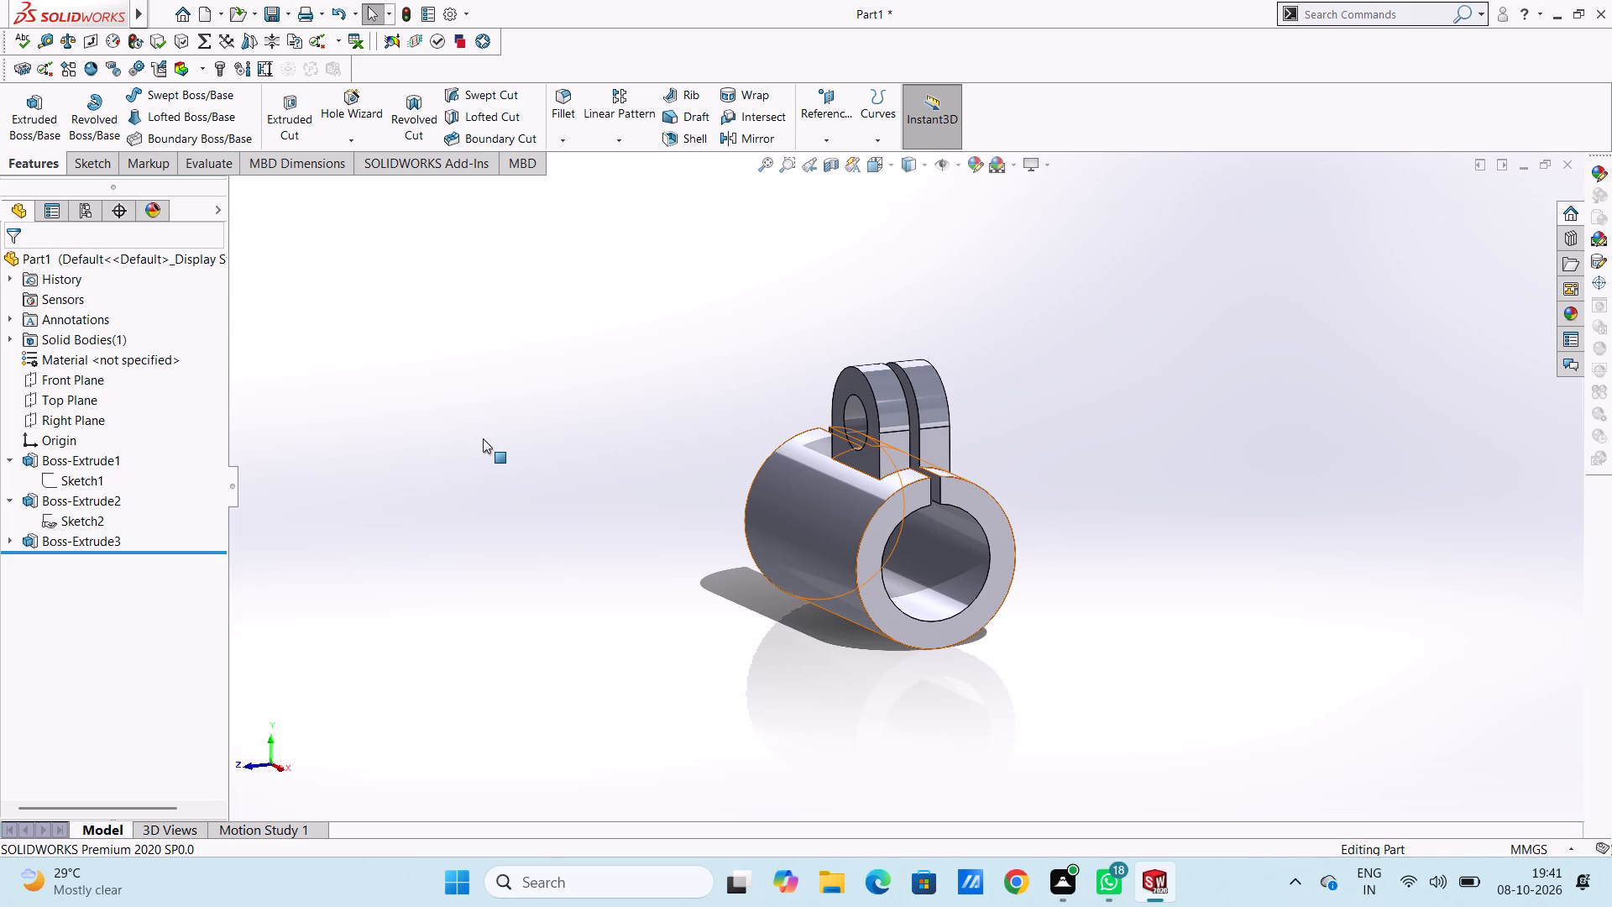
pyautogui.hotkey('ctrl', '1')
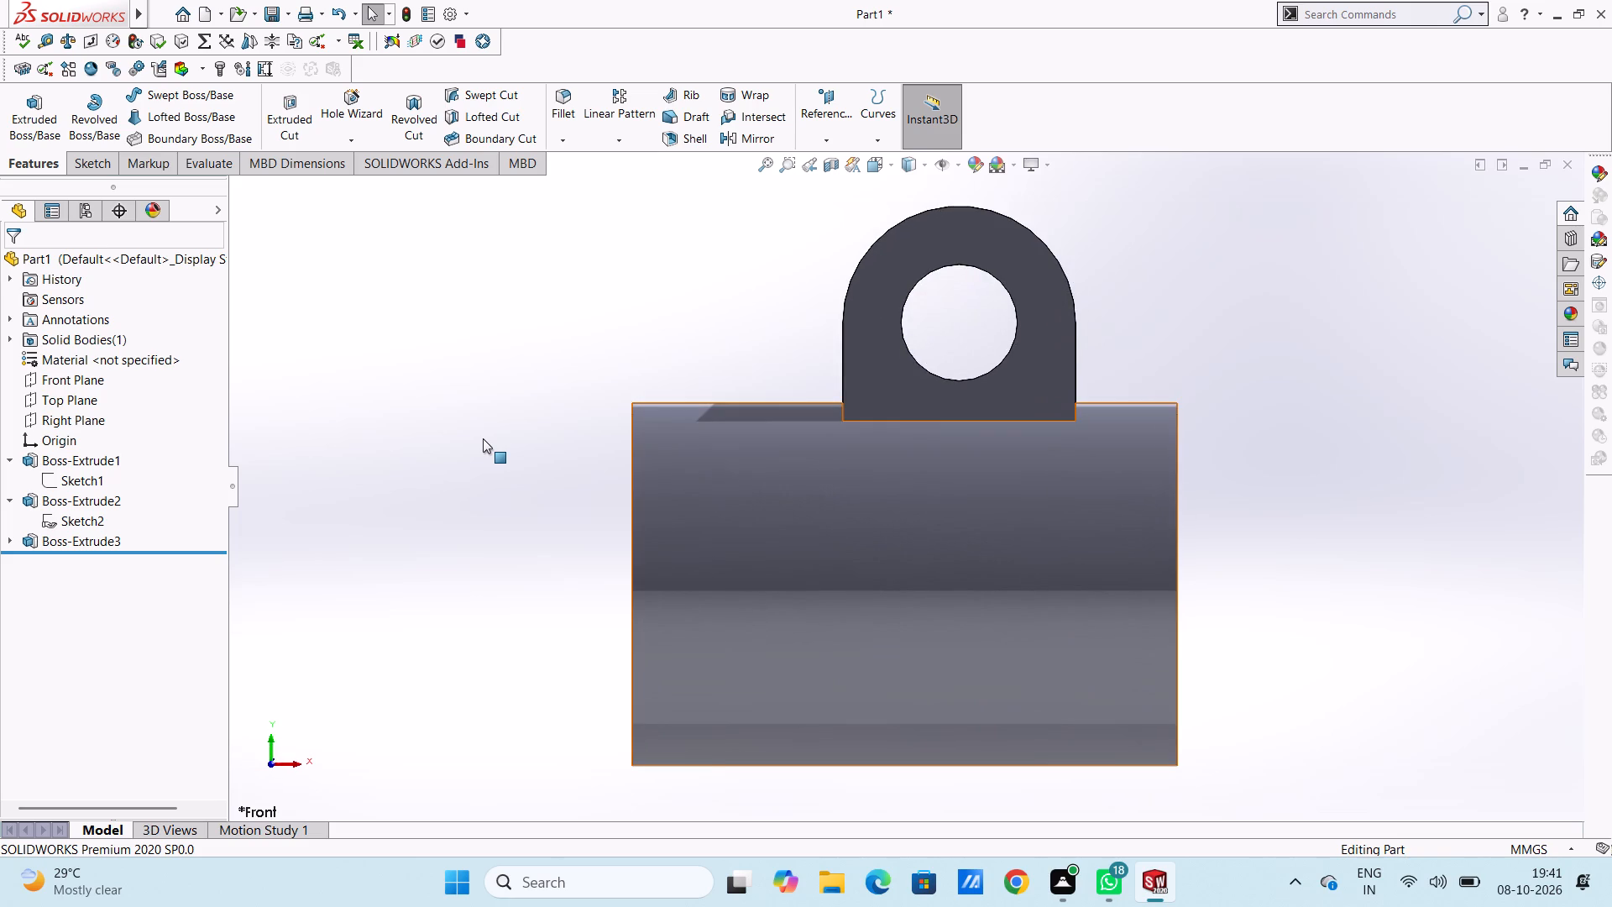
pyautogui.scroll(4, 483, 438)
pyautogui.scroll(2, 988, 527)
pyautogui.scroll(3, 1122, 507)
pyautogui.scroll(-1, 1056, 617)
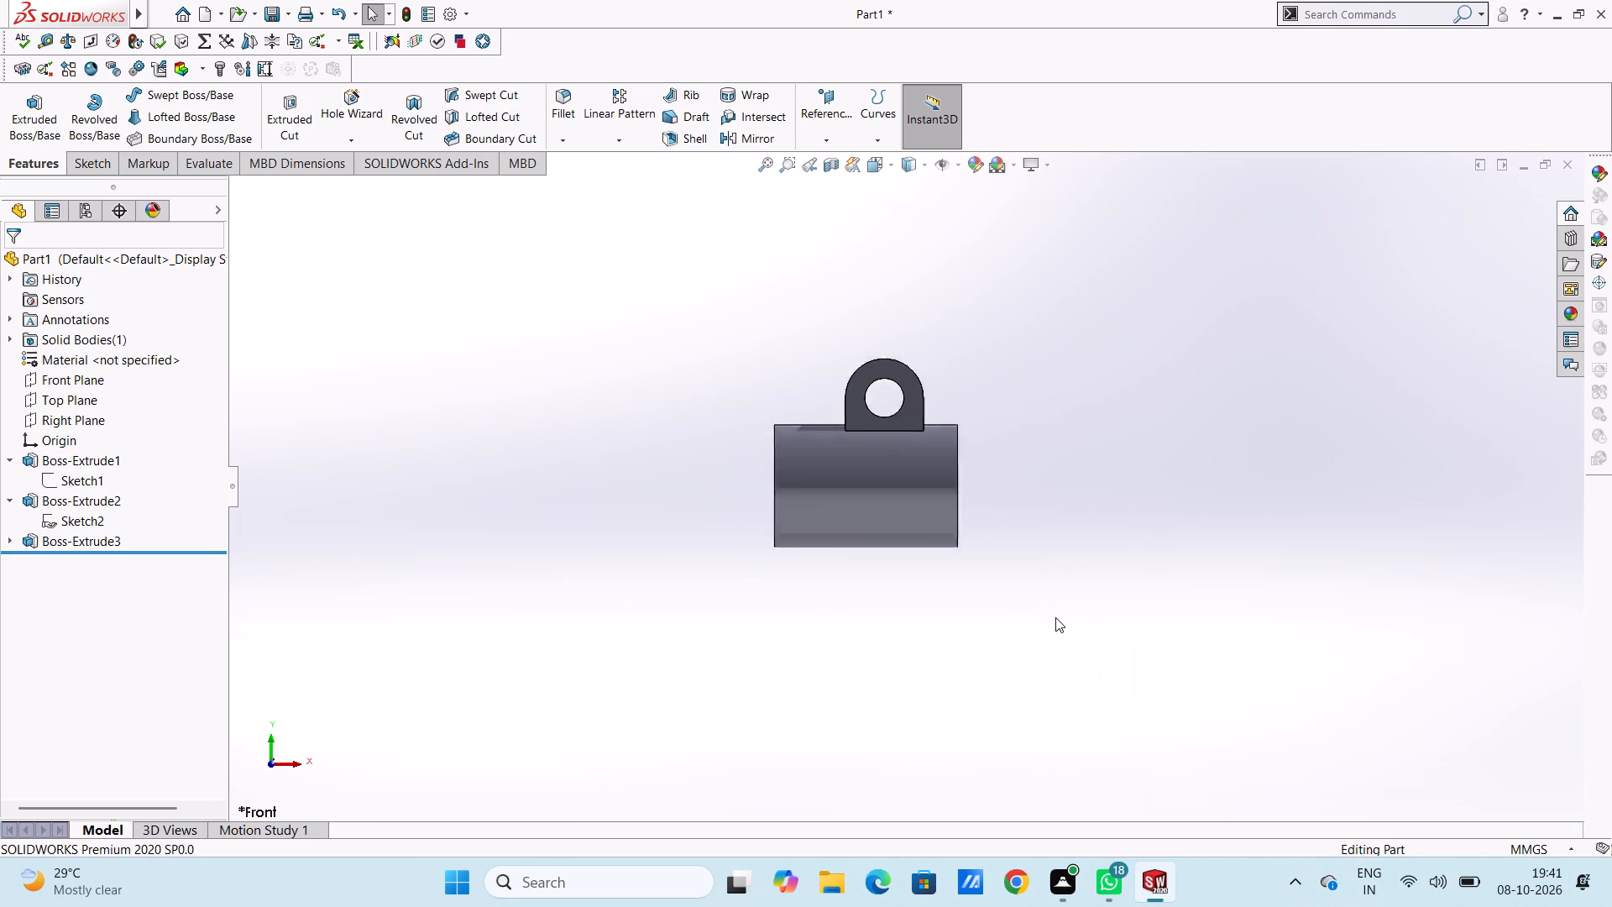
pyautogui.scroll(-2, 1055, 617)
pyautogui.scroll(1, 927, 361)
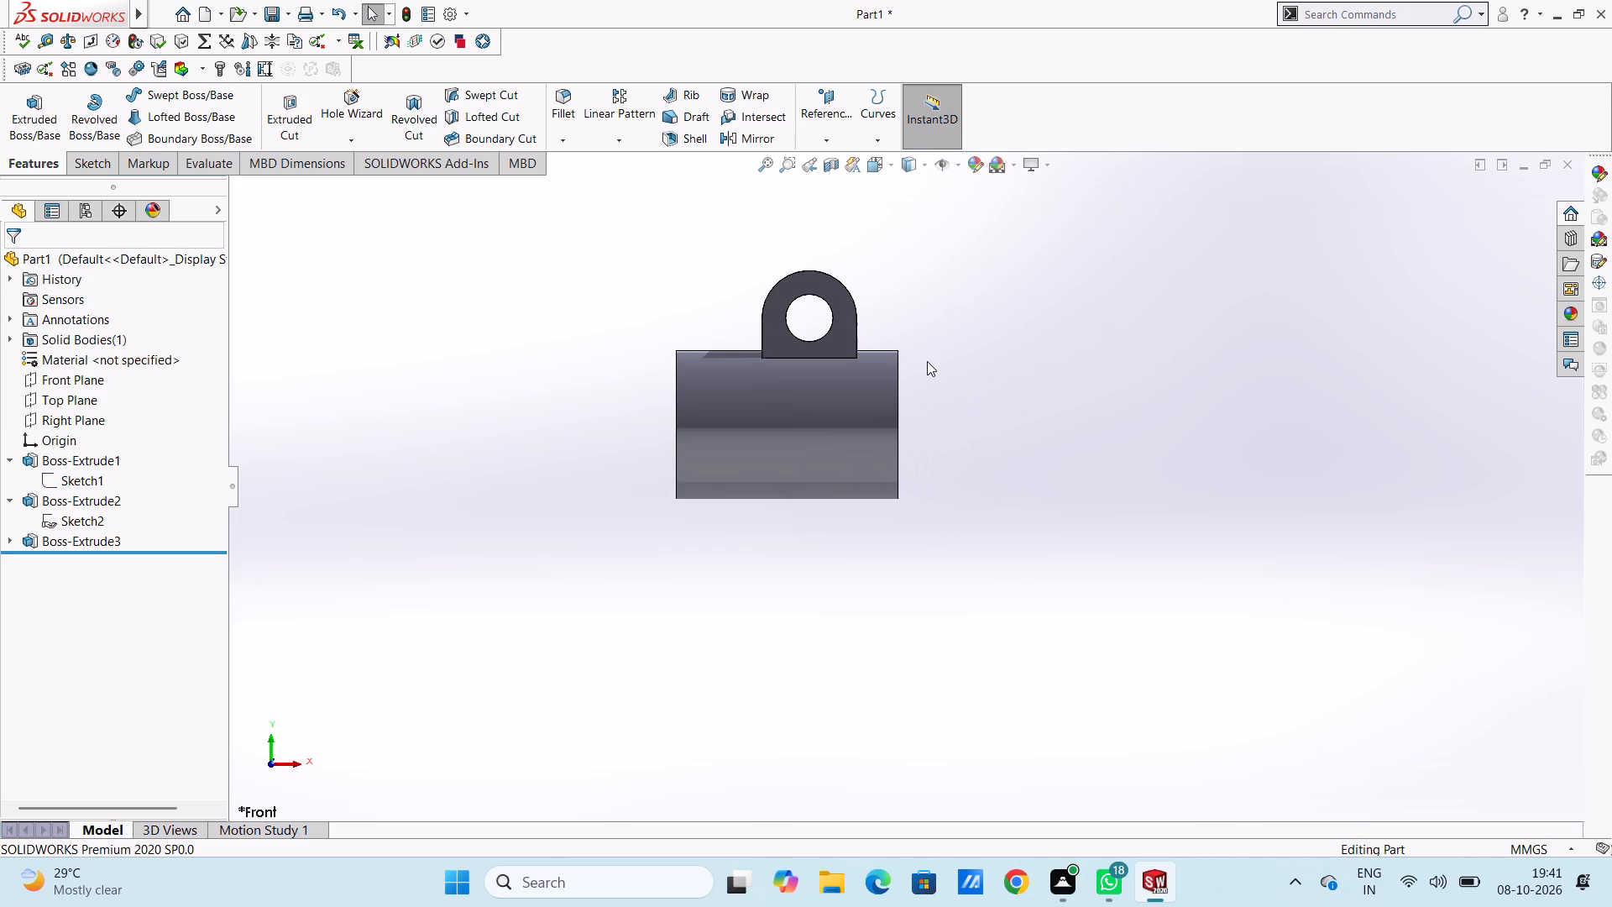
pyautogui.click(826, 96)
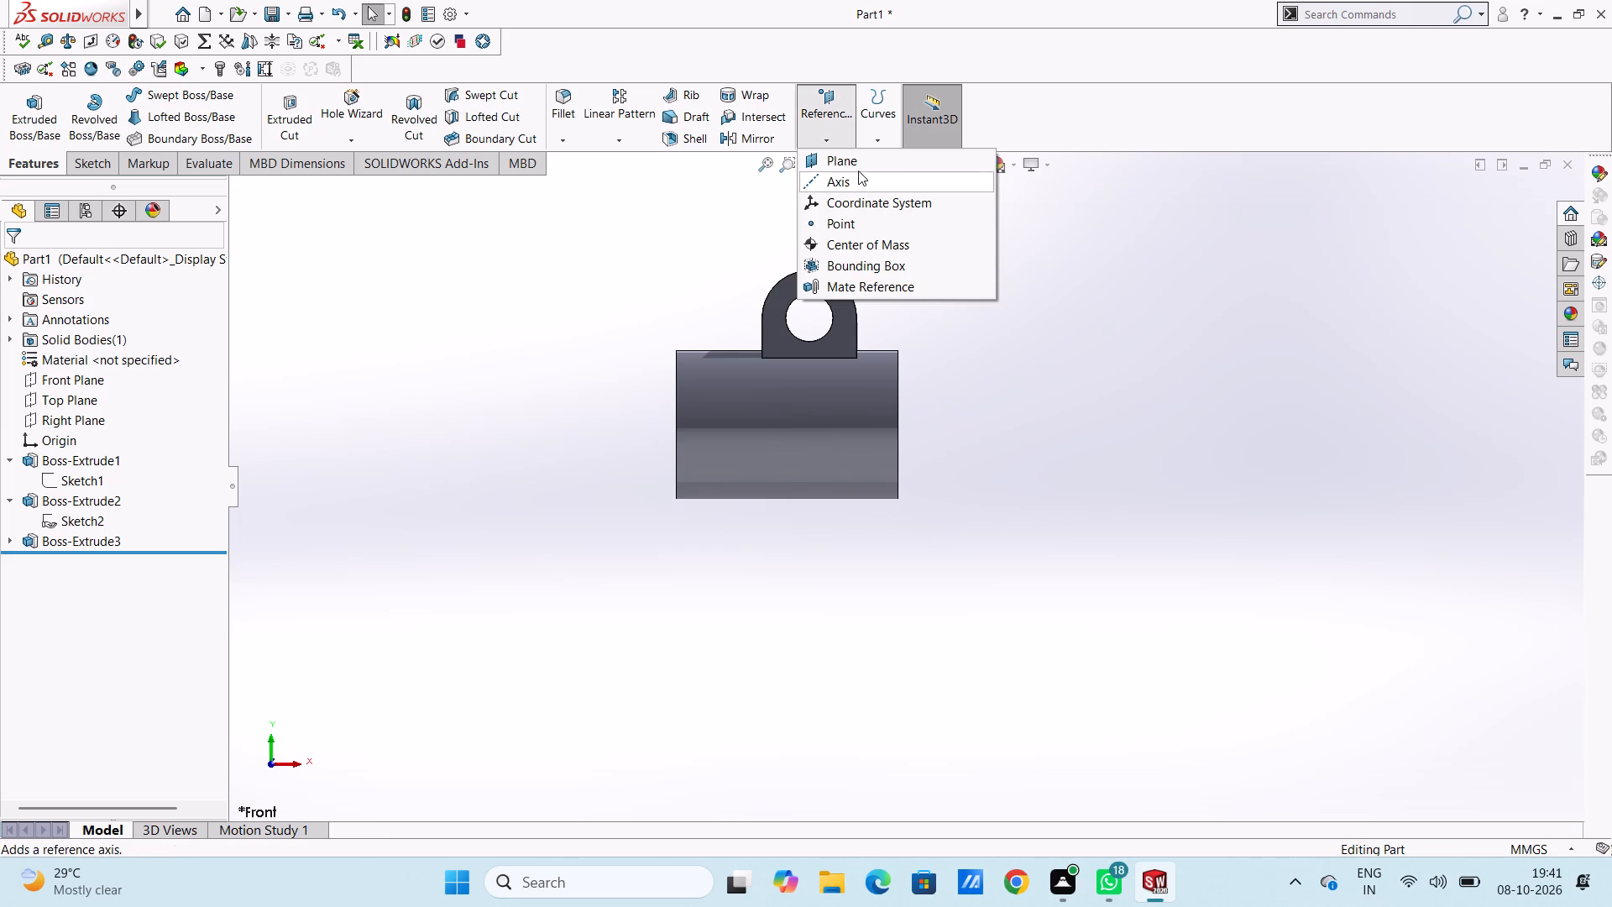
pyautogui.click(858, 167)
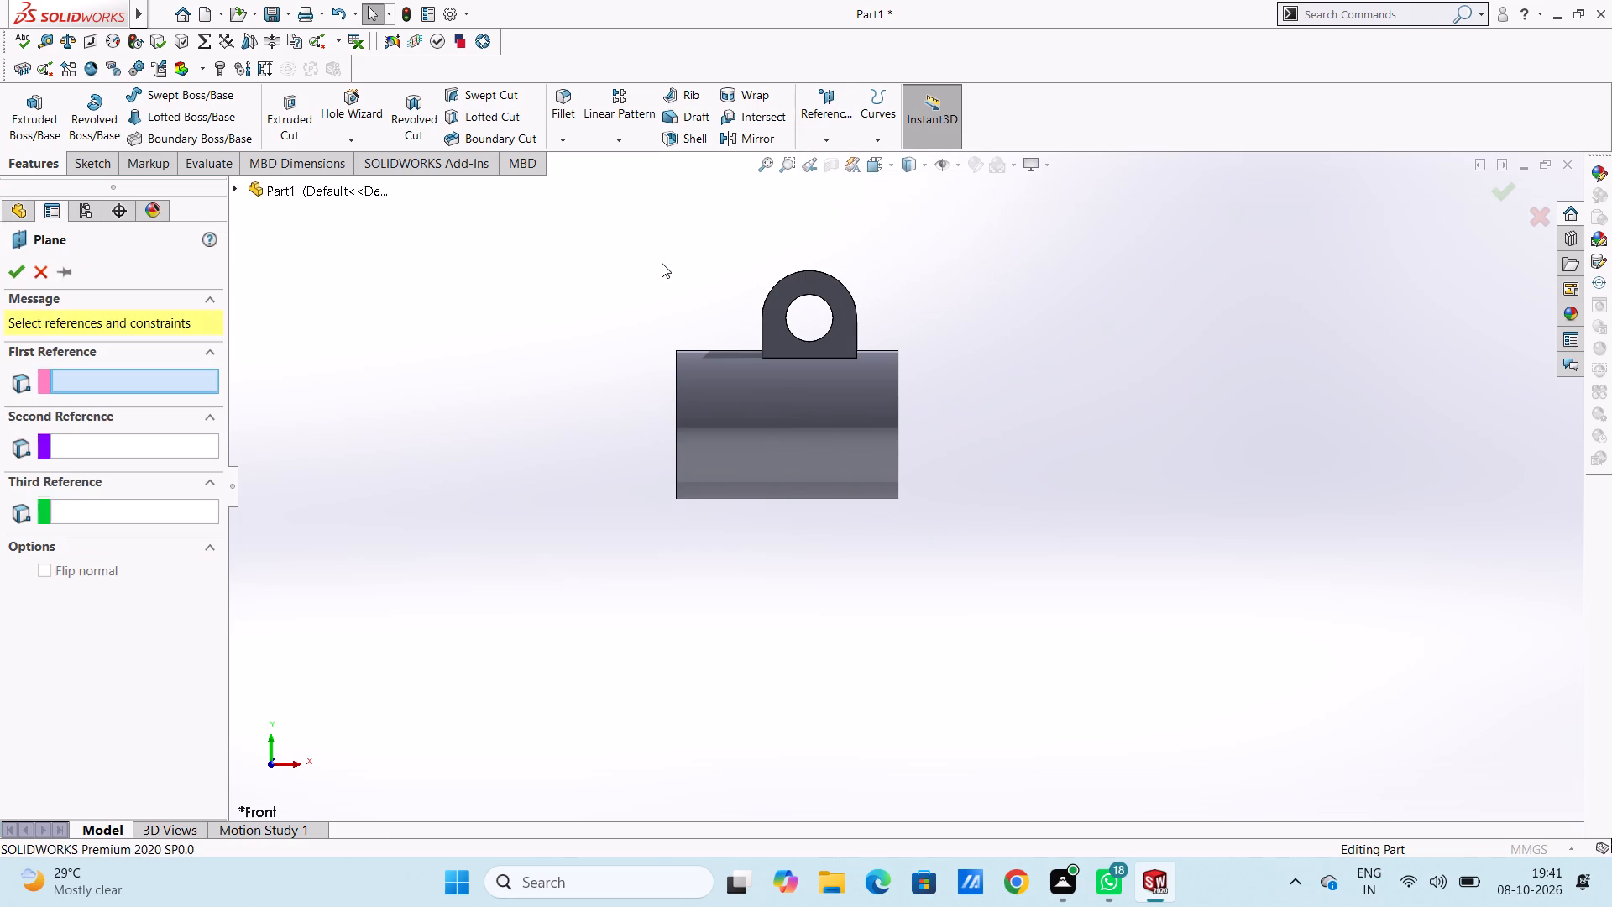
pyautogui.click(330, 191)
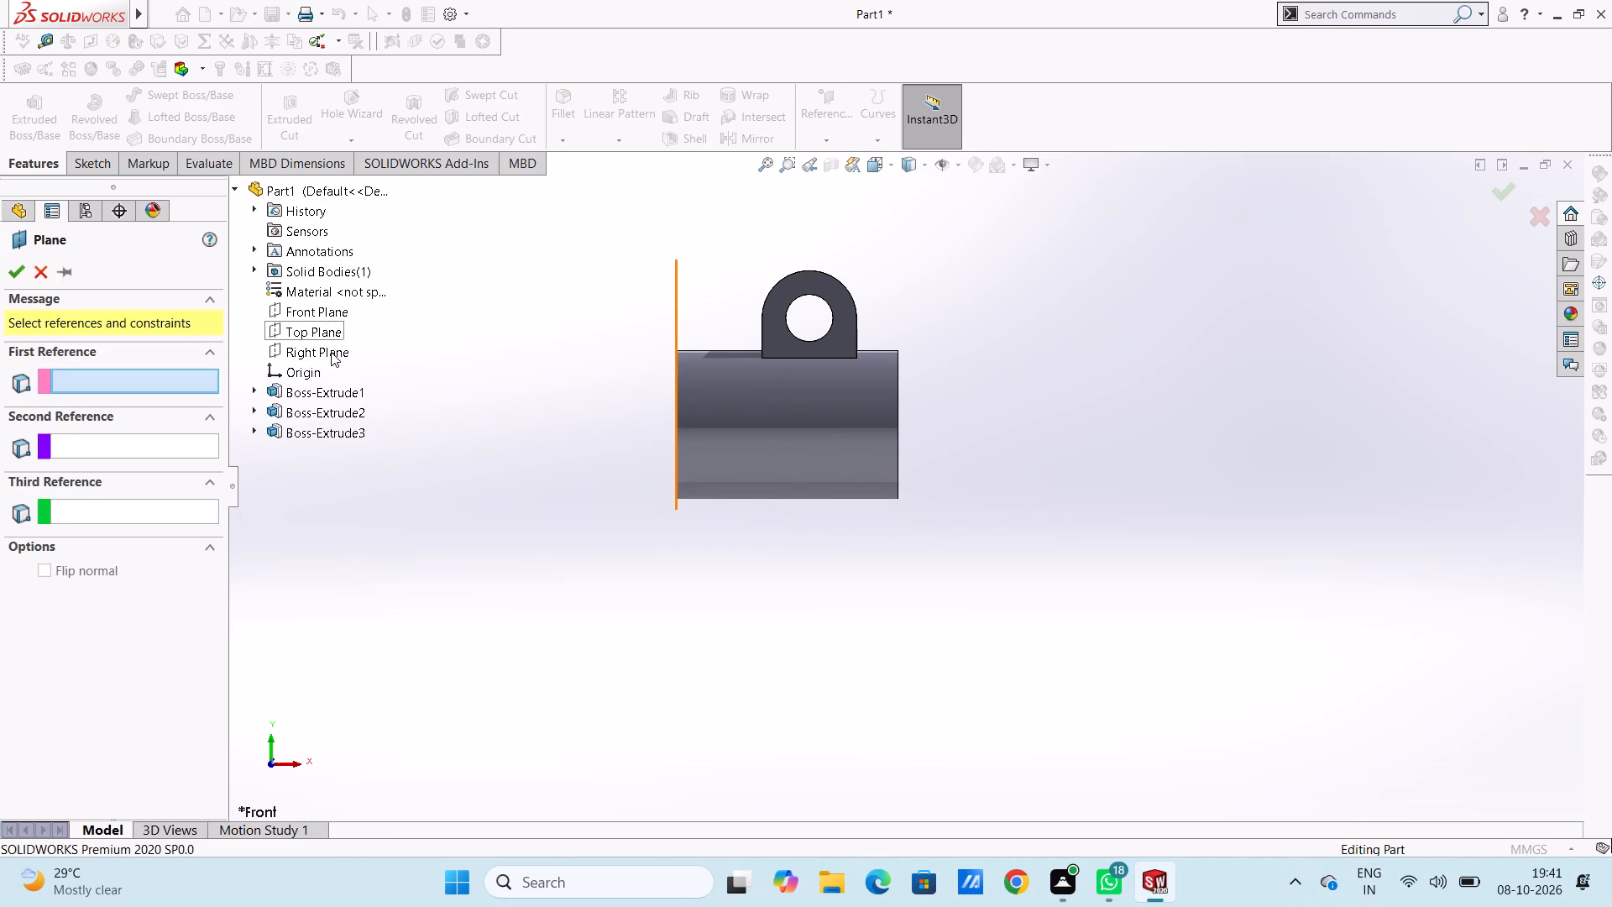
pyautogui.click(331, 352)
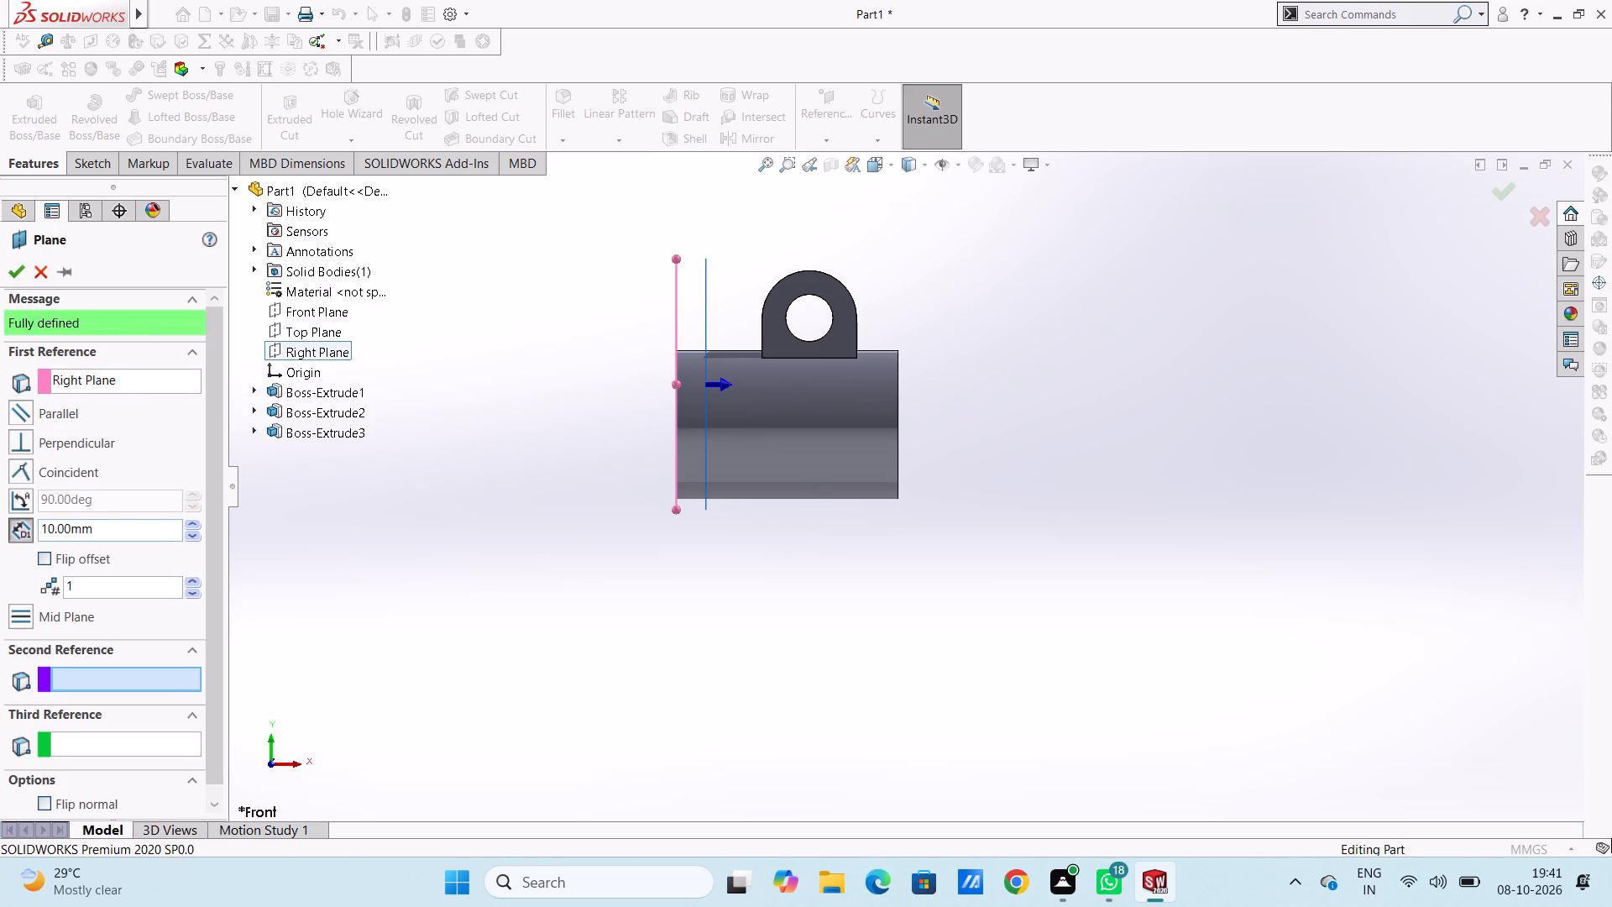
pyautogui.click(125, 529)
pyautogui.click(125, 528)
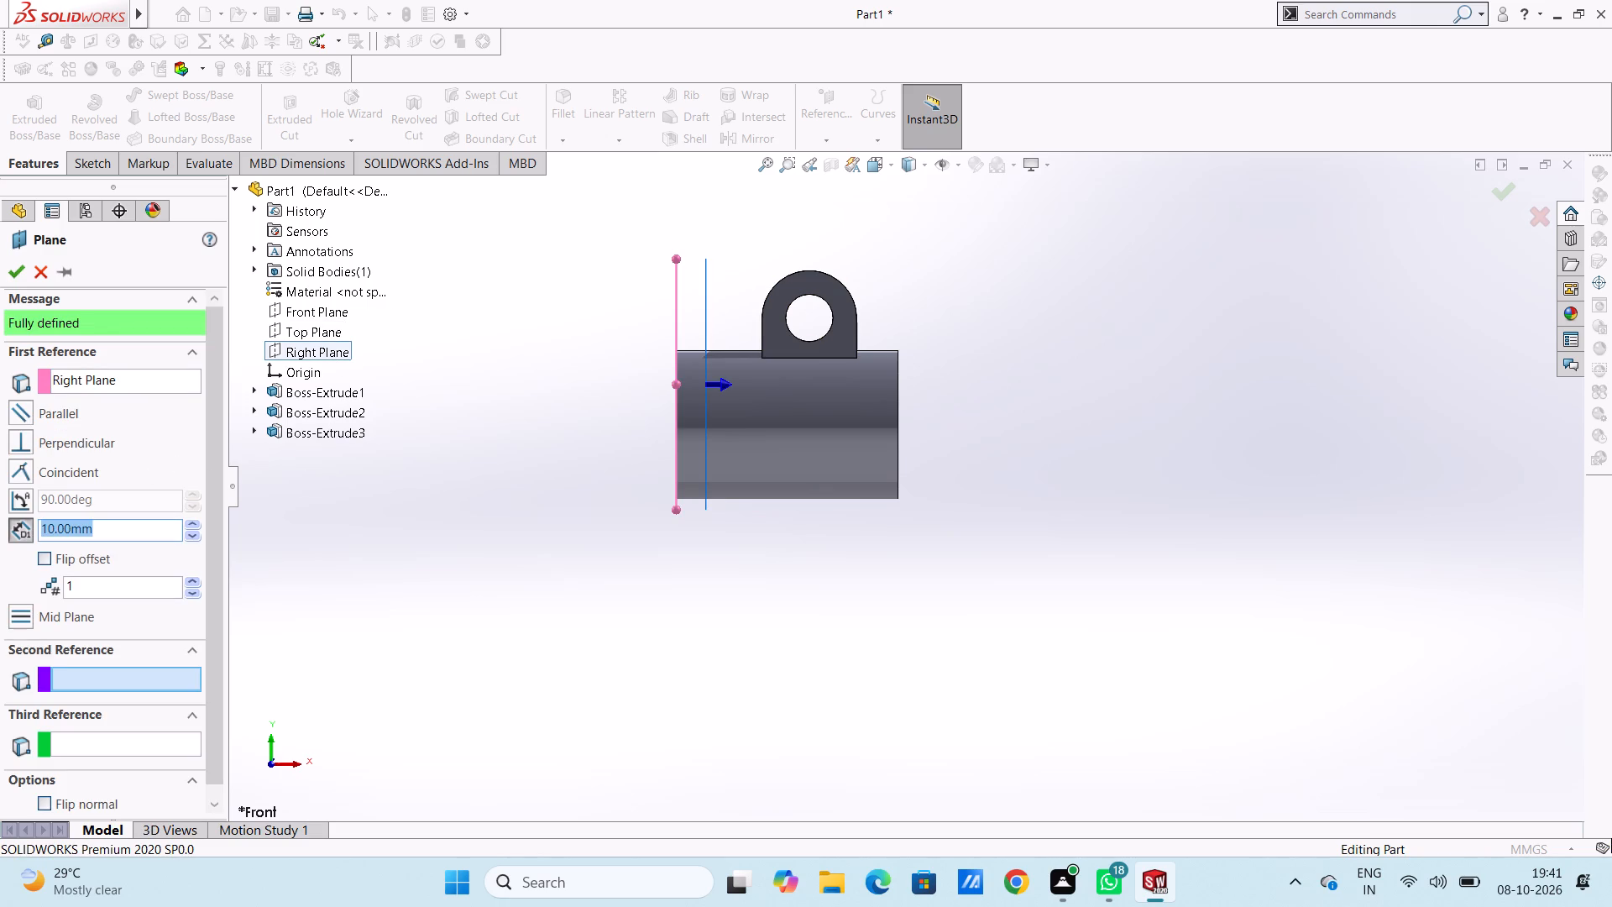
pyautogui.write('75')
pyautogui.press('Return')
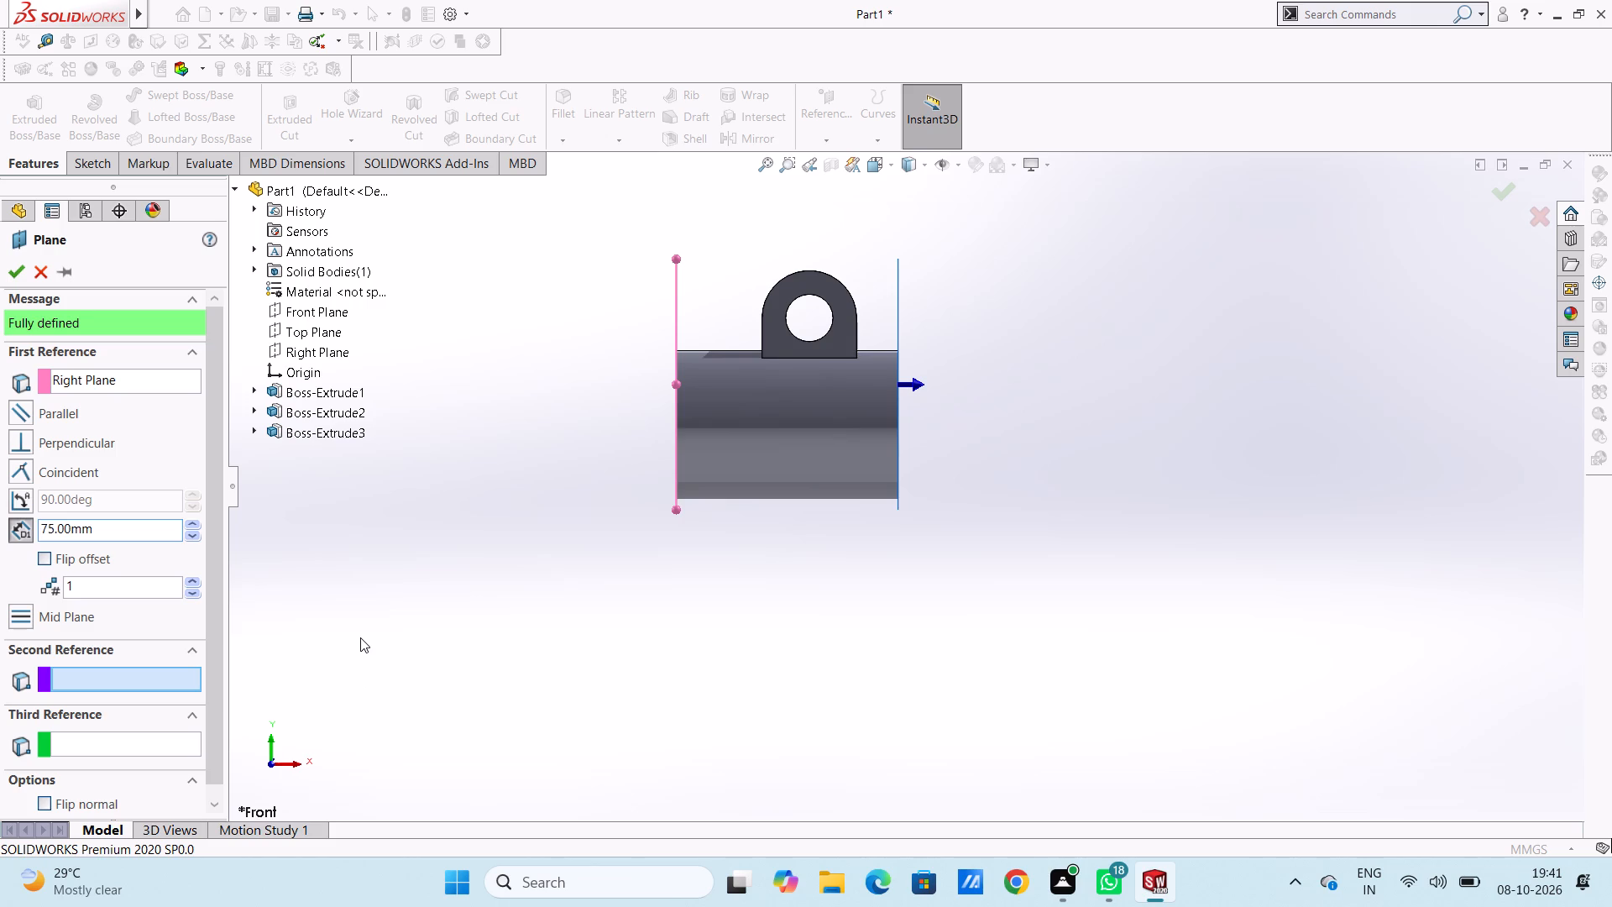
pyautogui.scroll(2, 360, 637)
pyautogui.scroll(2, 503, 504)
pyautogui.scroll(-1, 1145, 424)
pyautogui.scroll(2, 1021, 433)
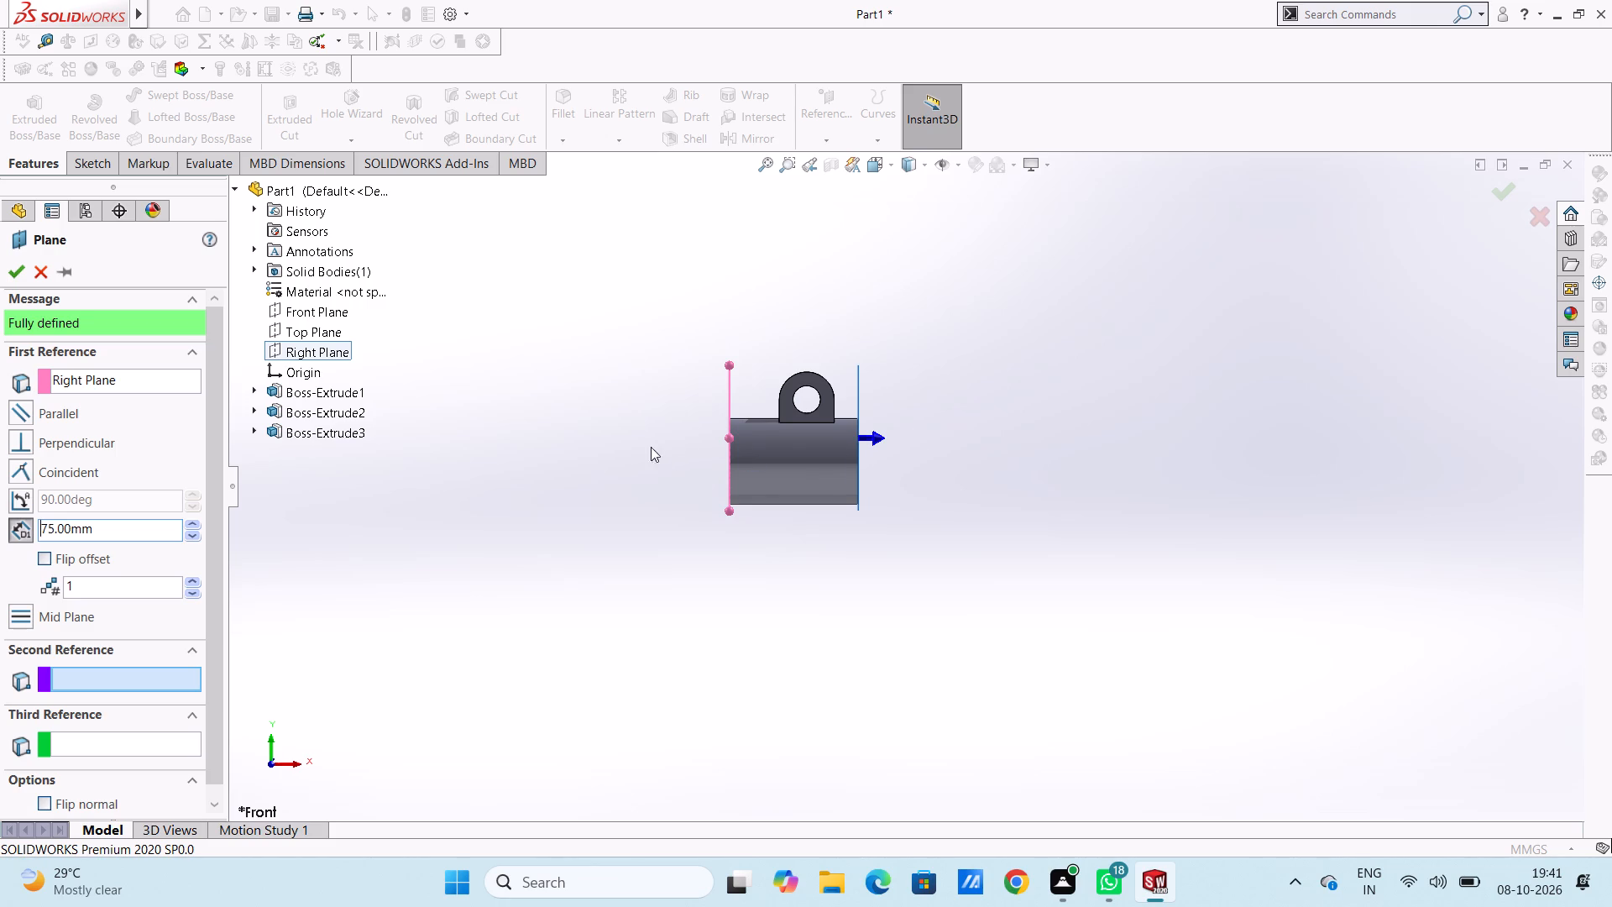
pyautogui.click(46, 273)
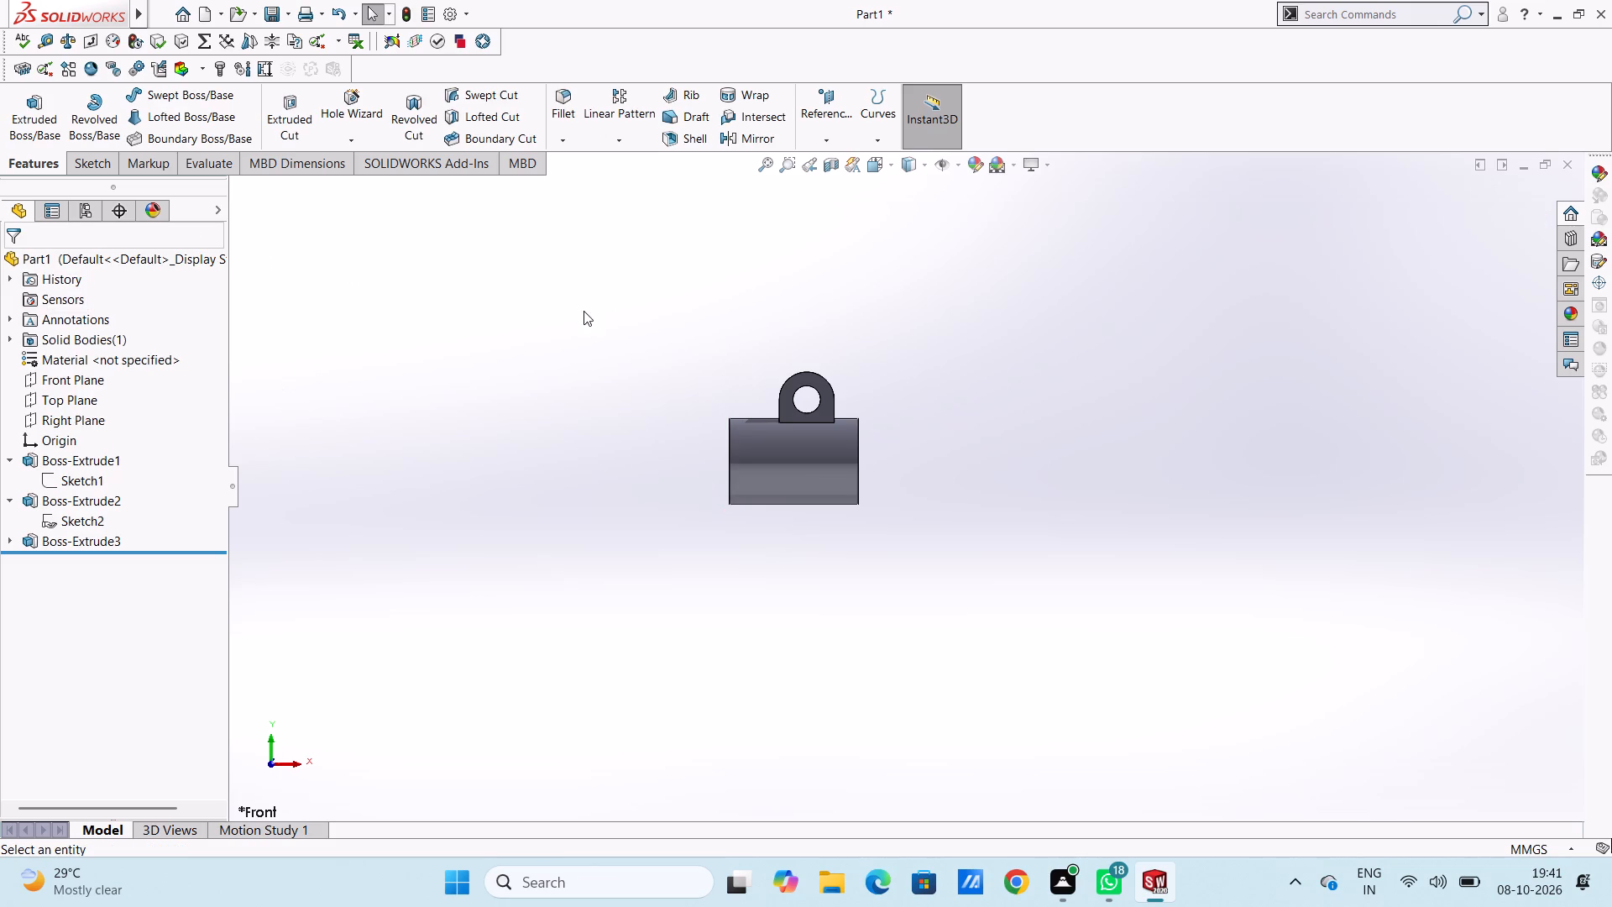
# Create a reference plane parallel to the Front Plane at a 0 mm offset.
pyautogui.click(828, 111)
pyautogui.click(845, 163)
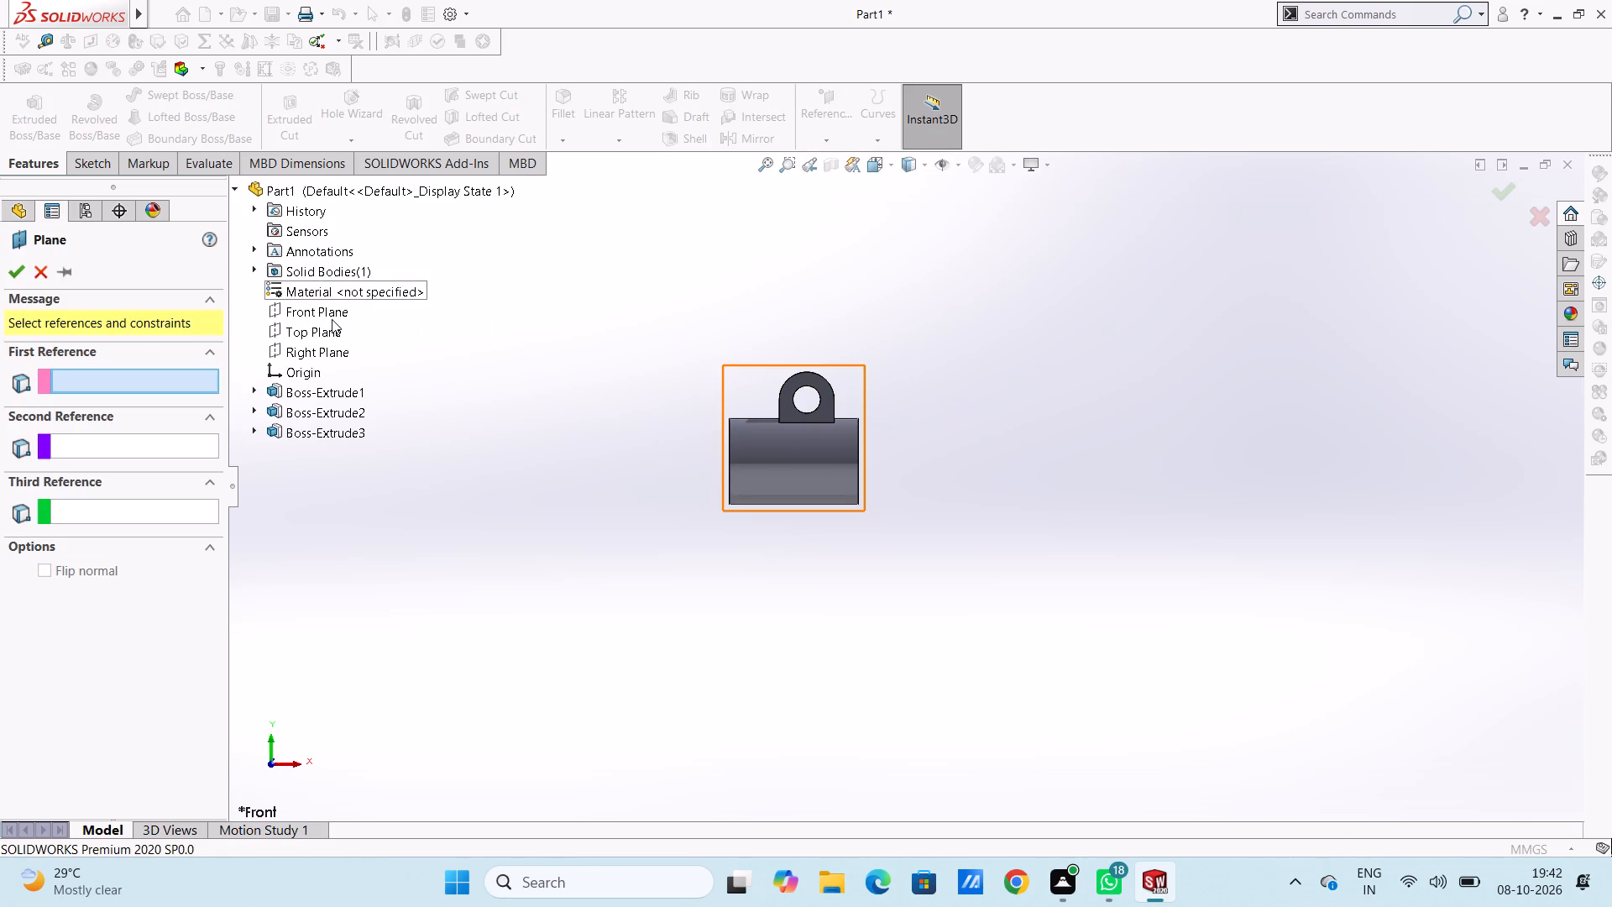
pyautogui.click(332, 319)
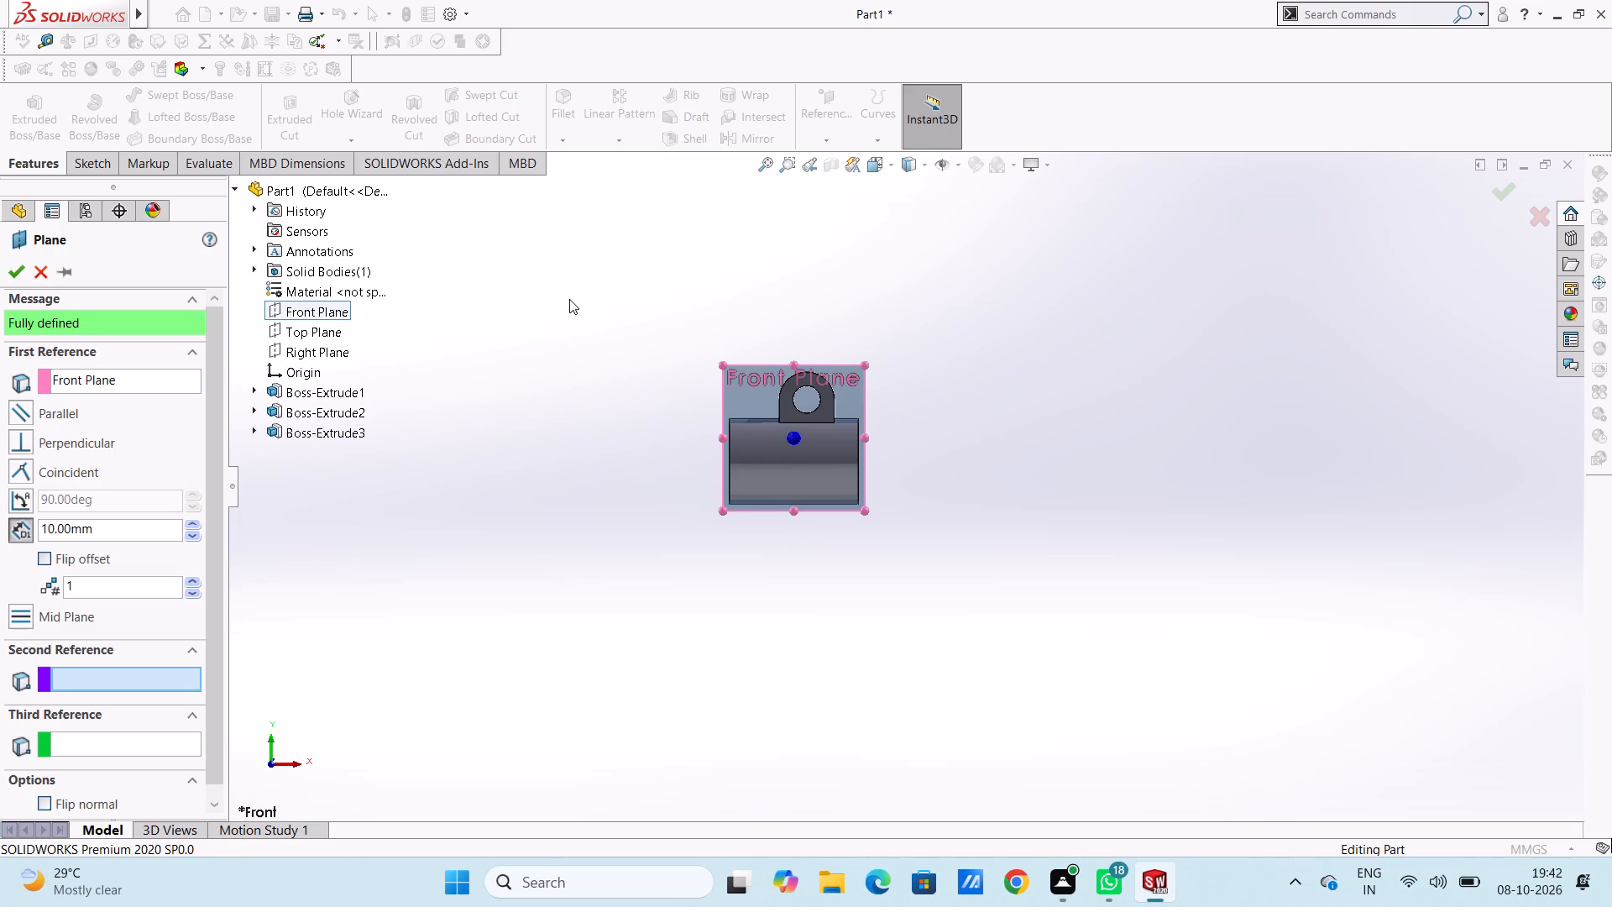
pyautogui.moveTo(576, 301); pyautogui.dragTo(729, 418, button='middle')
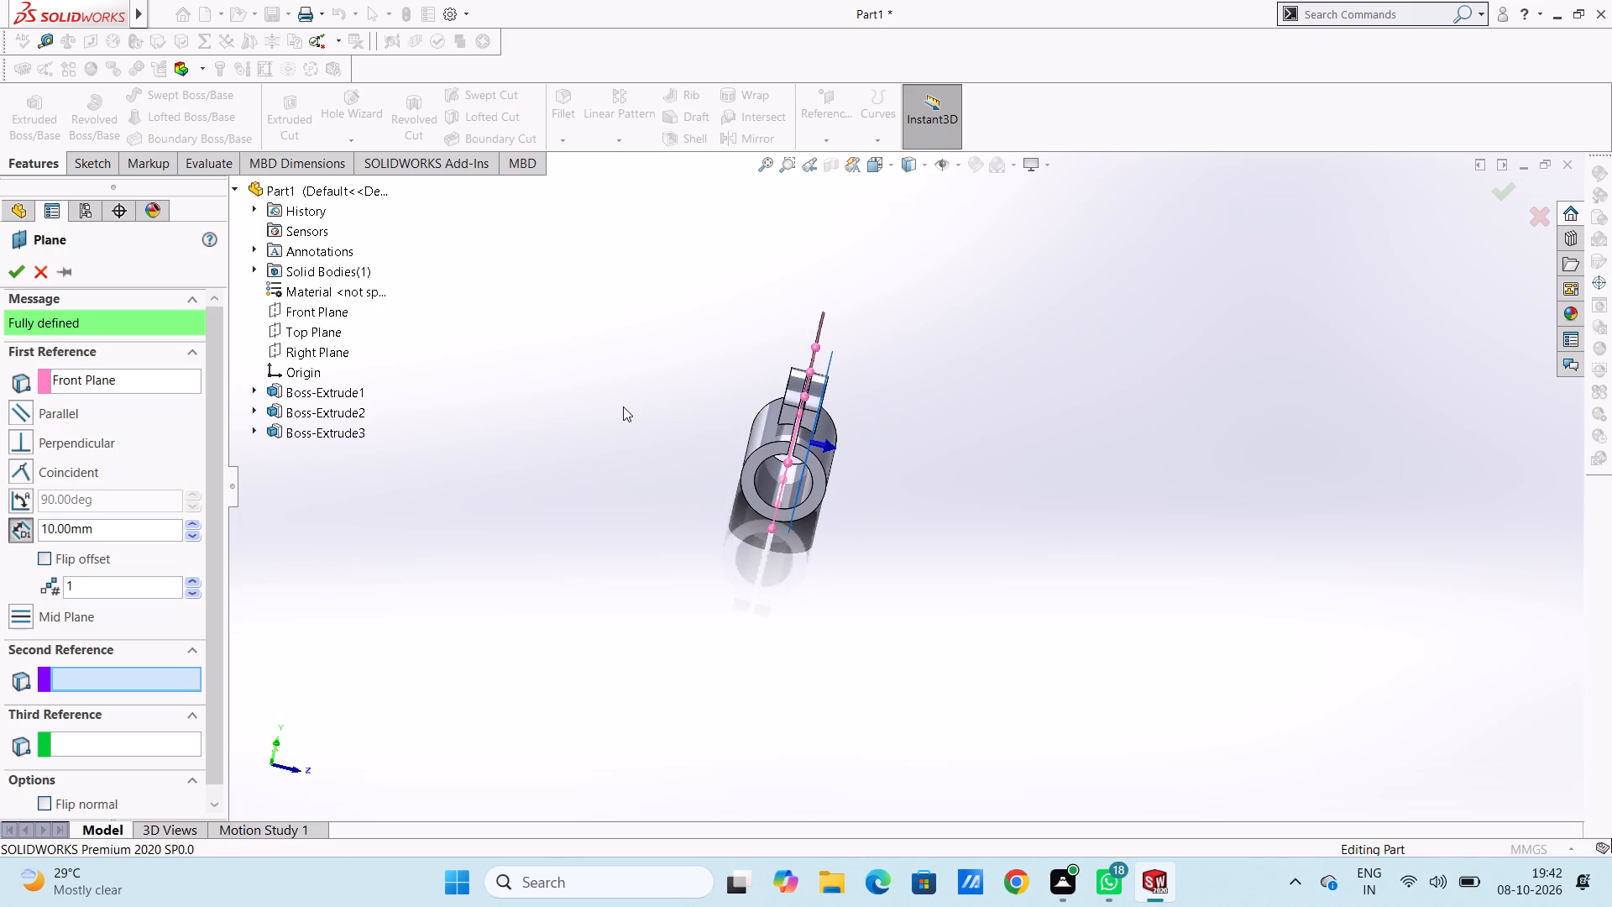
pyautogui.hotkey('ctrl', '1')
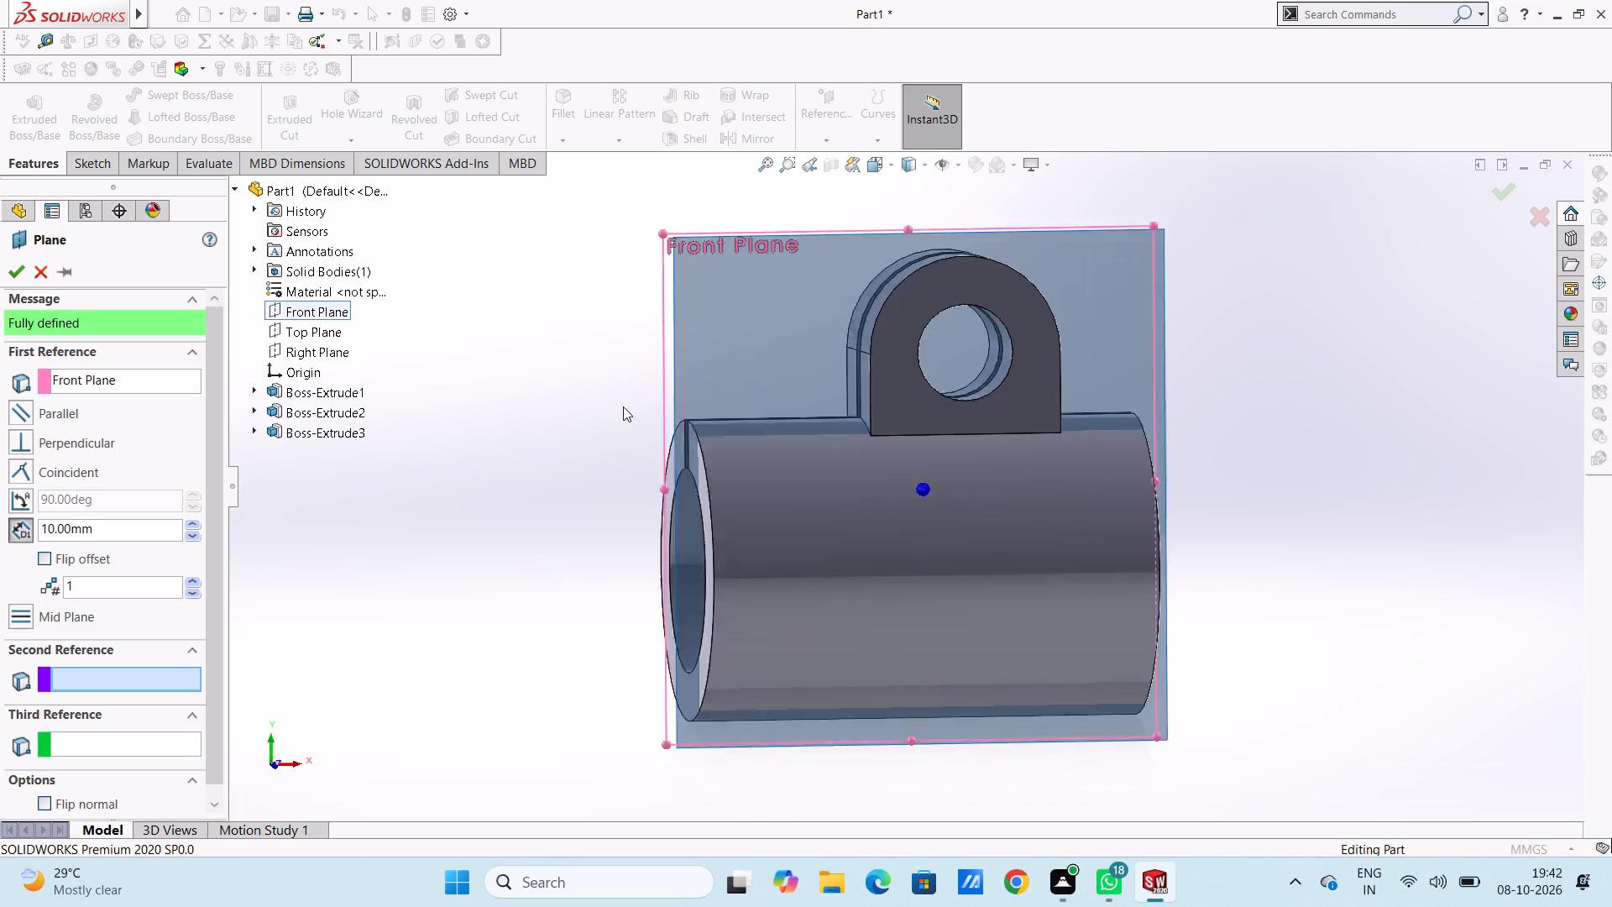
pyautogui.hotkey('ctrl', '5')
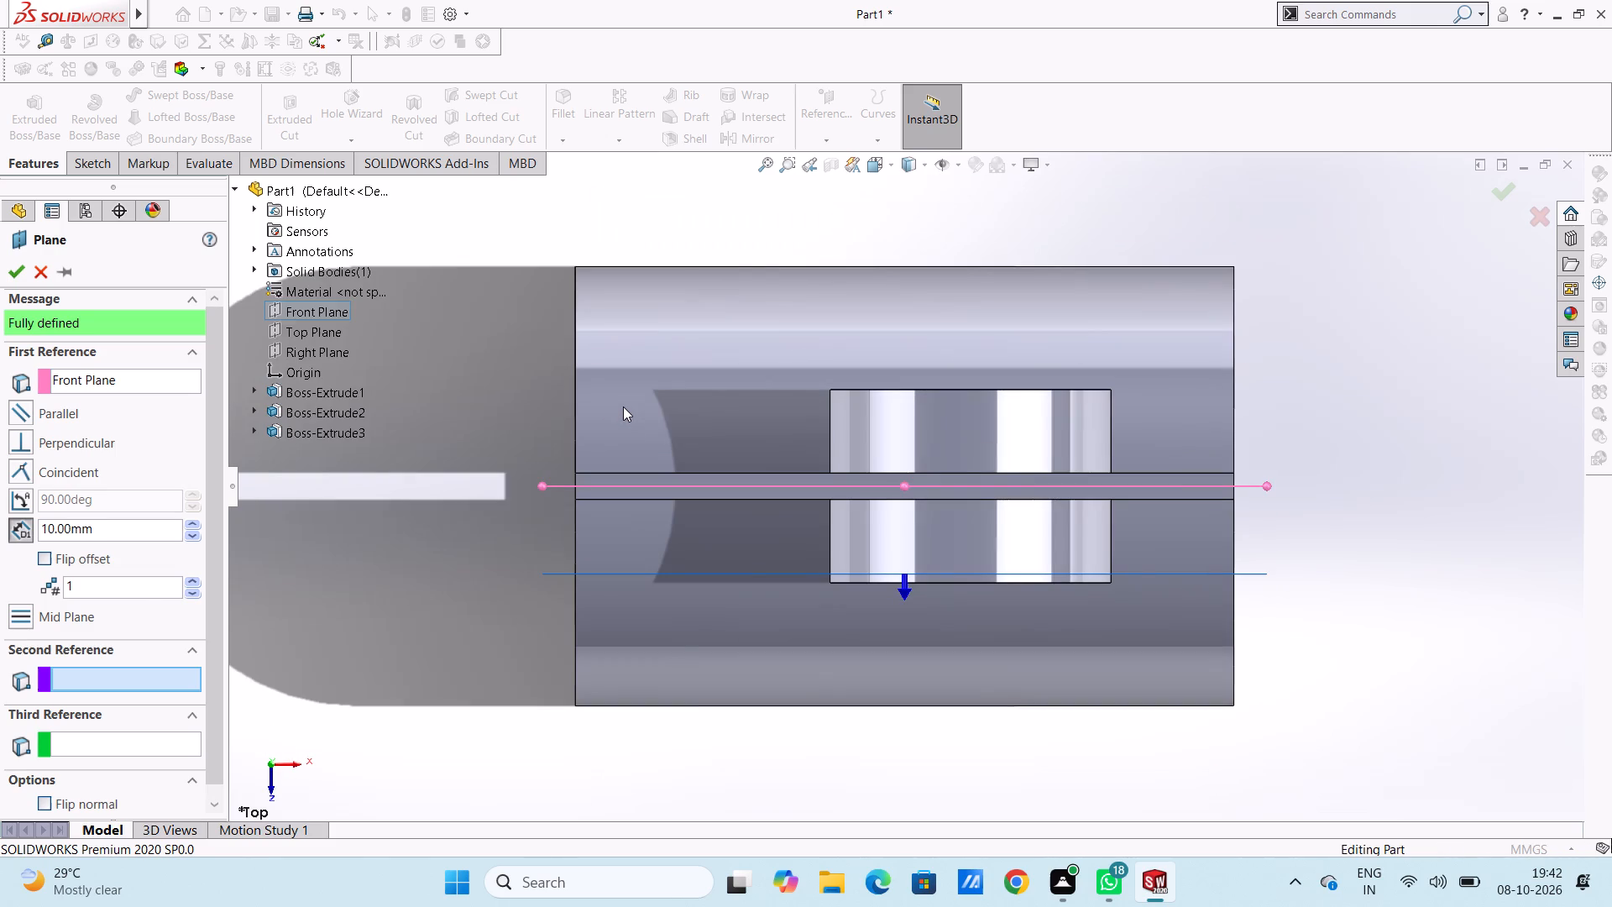
pyautogui.scroll(4, 623, 406)
pyautogui.scroll(-1, 1198, 396)
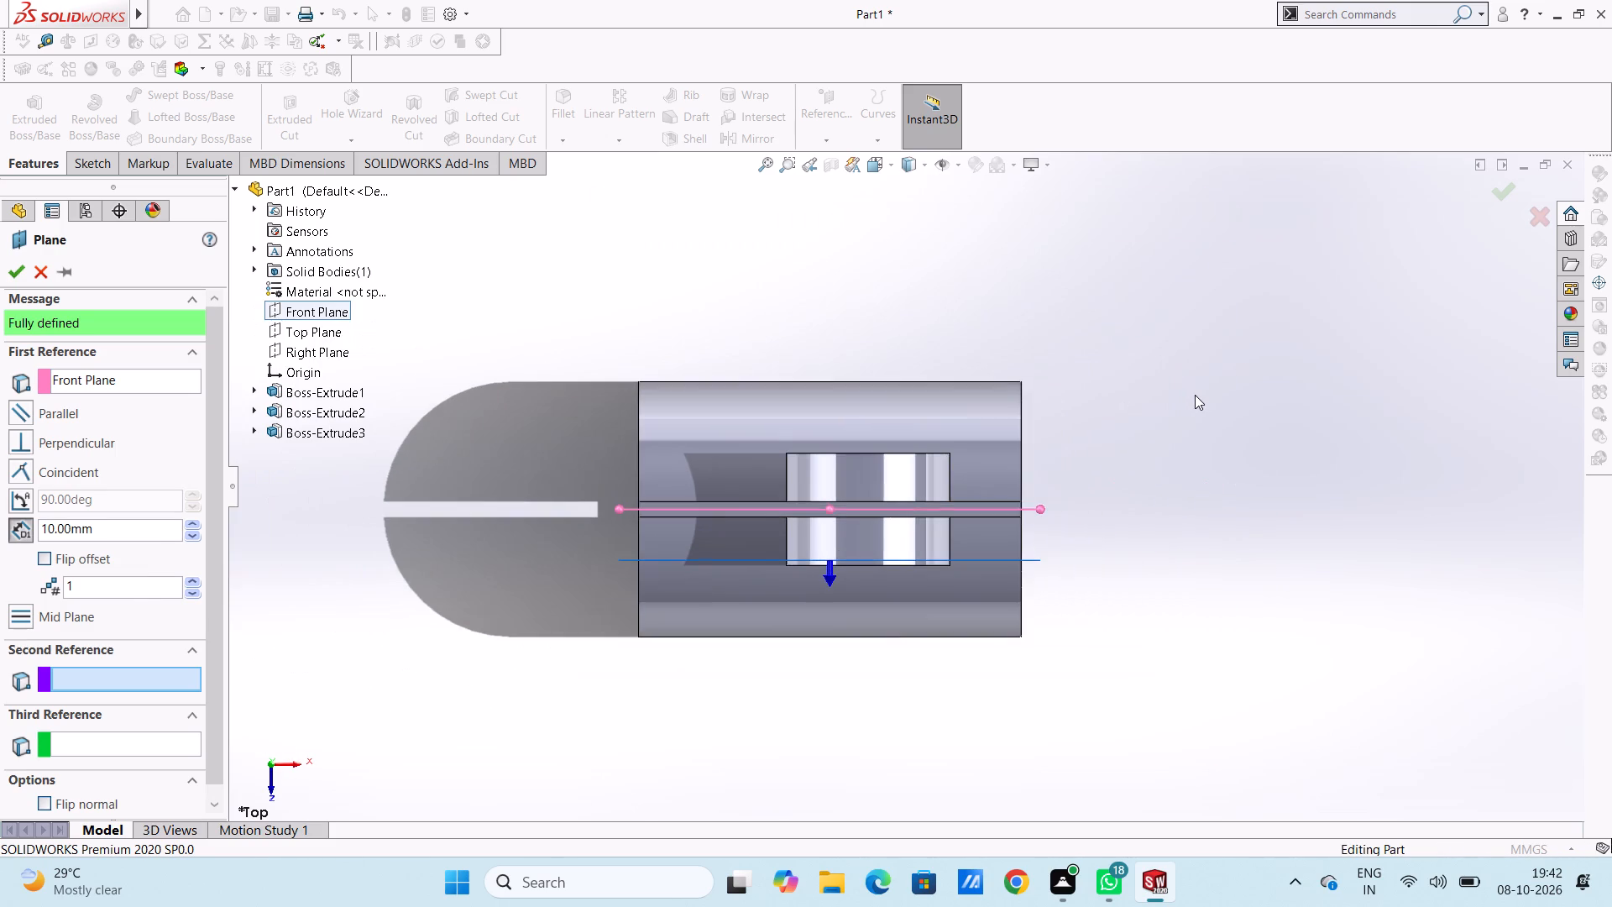
pyautogui.scroll(3, 1184, 395)
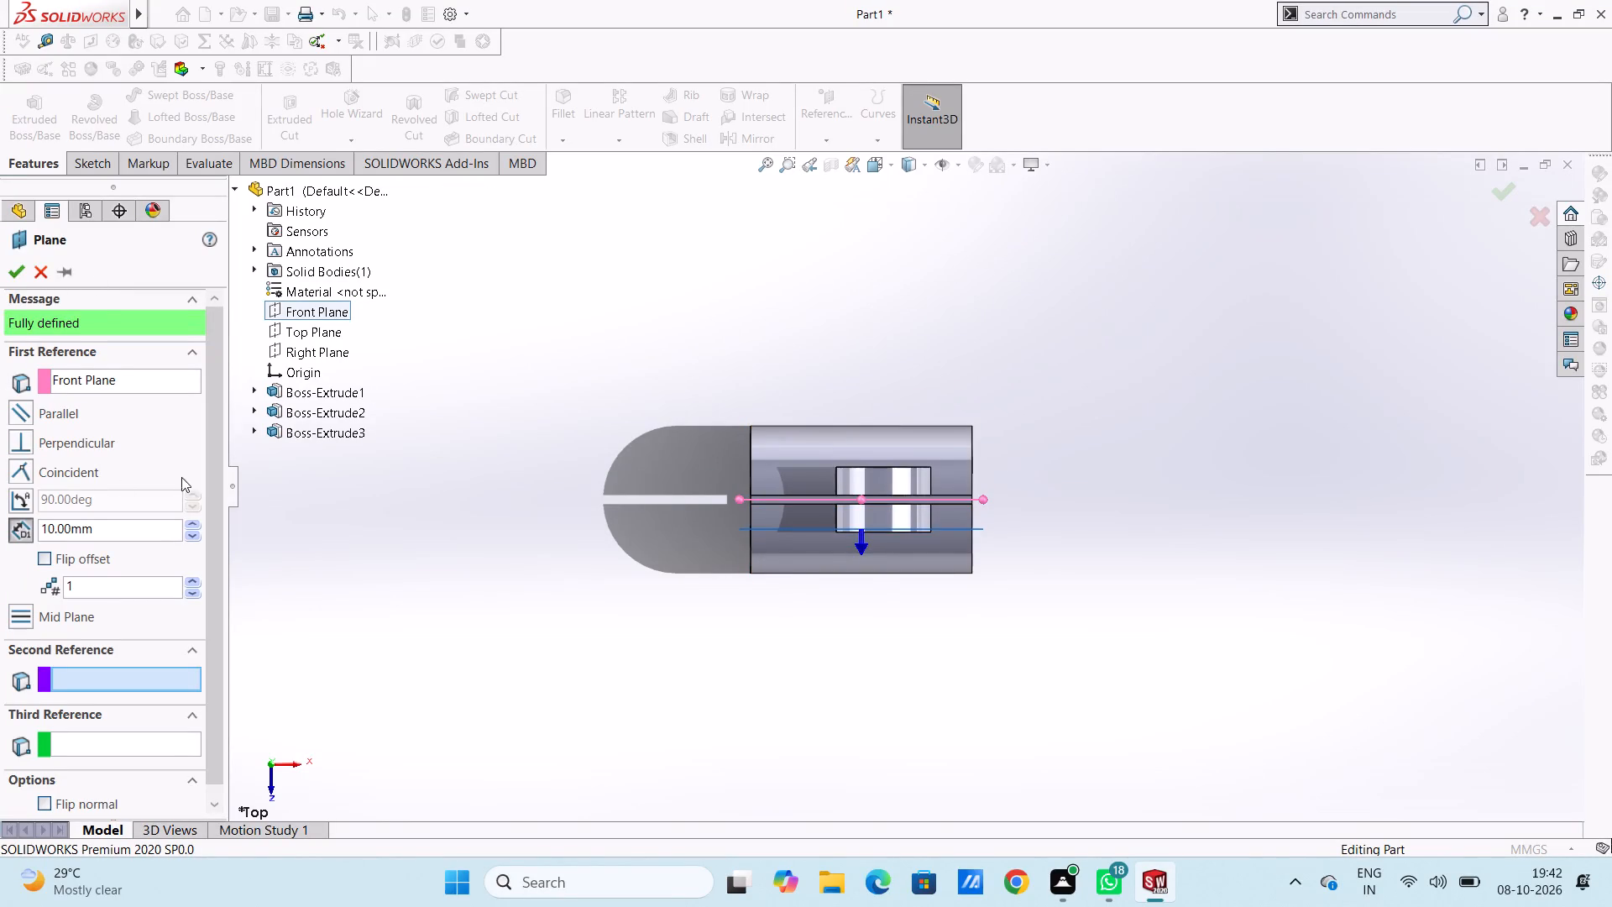
pyautogui.click(132, 525)
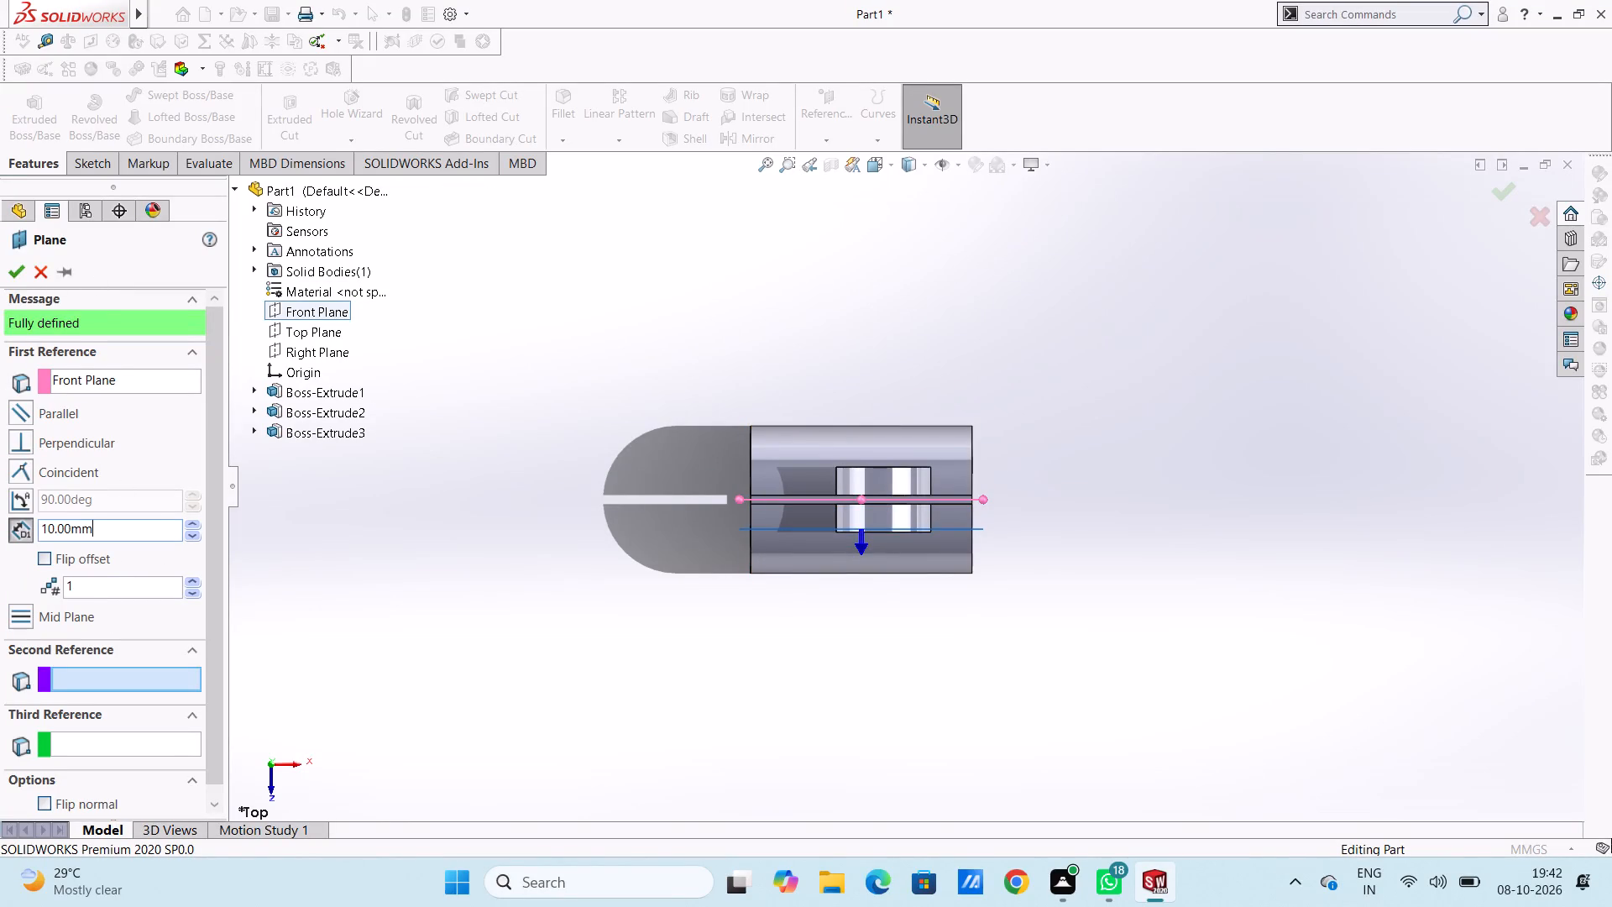
pyautogui.doubleClick(132, 525)
pyautogui.press('0')
pyautogui.press('Return')
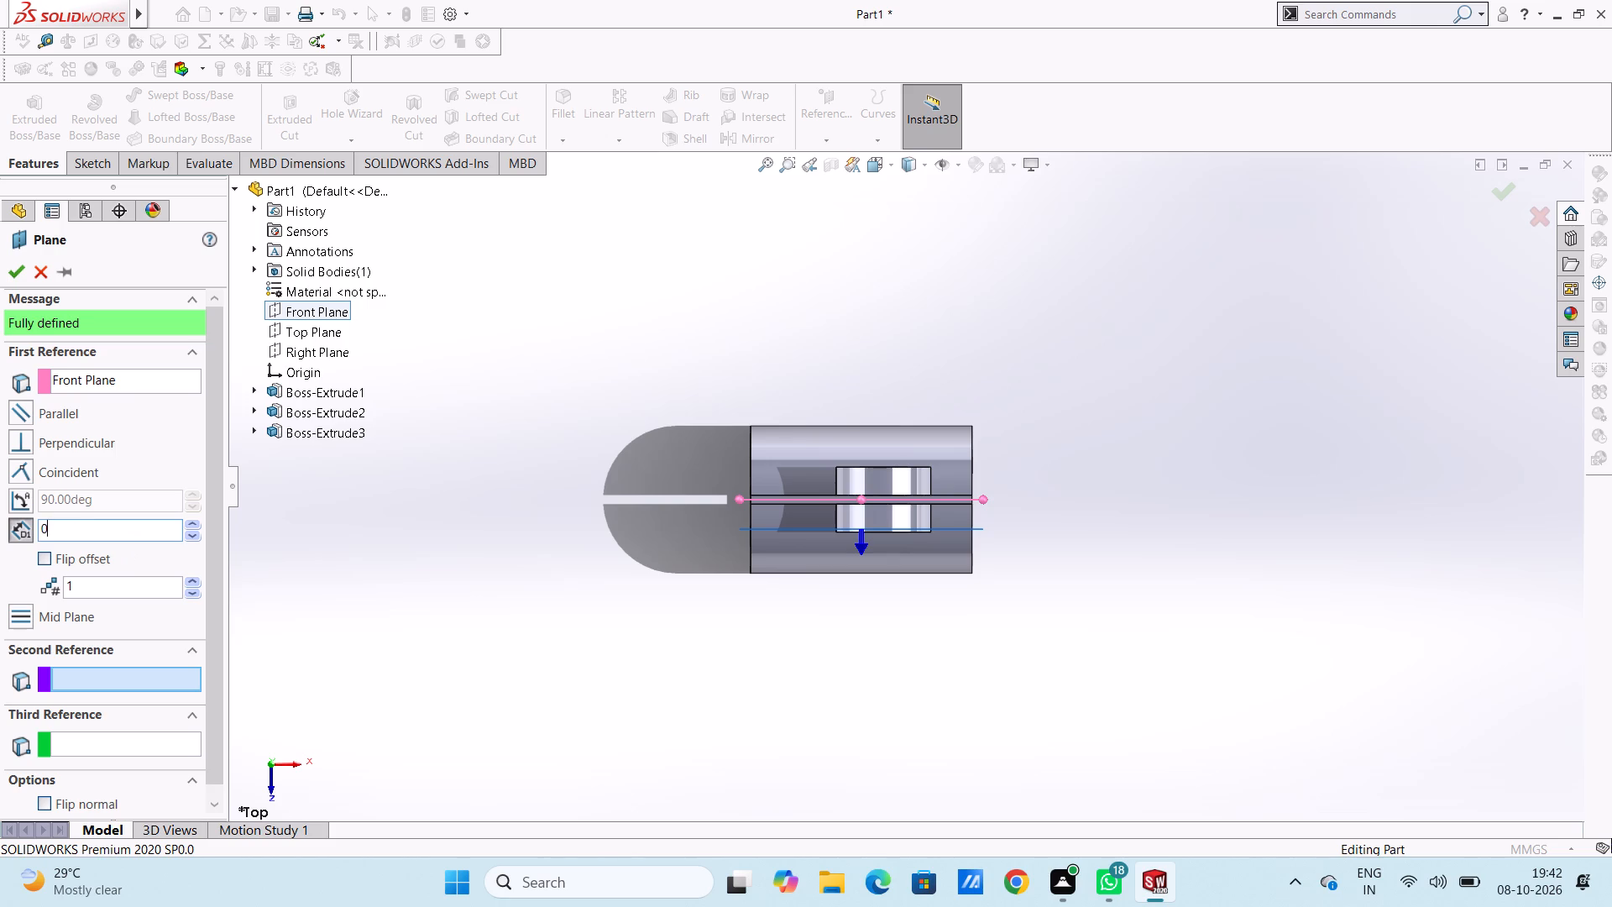
pyautogui.click(18, 274)
pyautogui.click(611, 509)
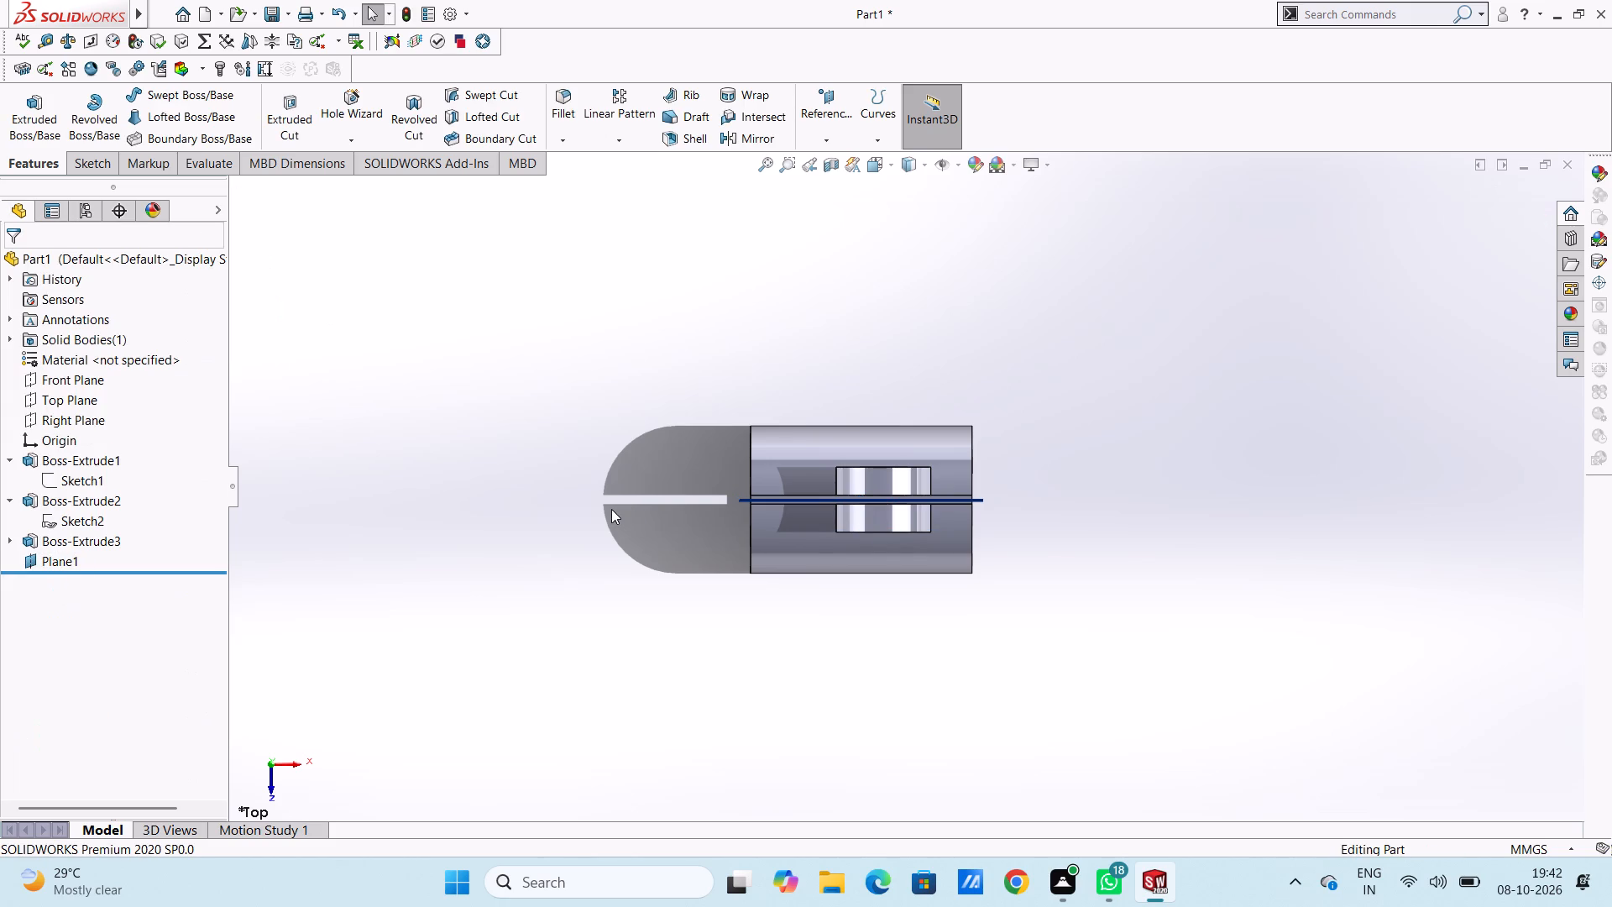
# Sketch two concentric circles about 53 mm and 25 mm in diameter on the new plane, below and beyond the cylinder's far end.
pyautogui.hotkey('ctrl', '1')
pyautogui.scroll(3, 611, 509)
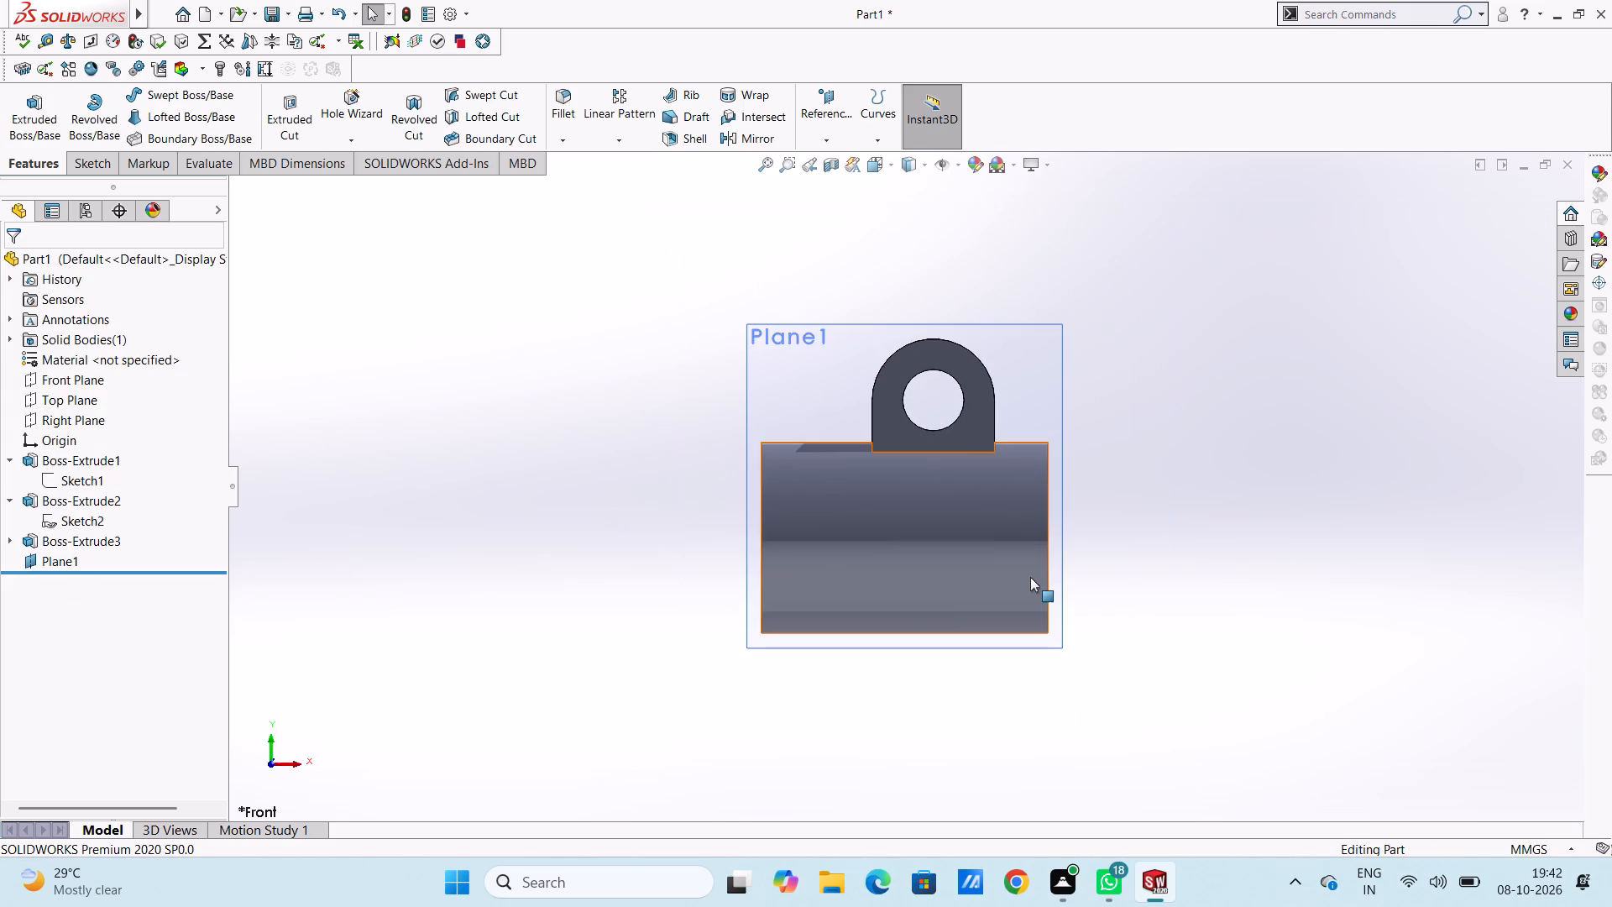
pyautogui.scroll(4, 1030, 576)
pyautogui.click(960, 447)
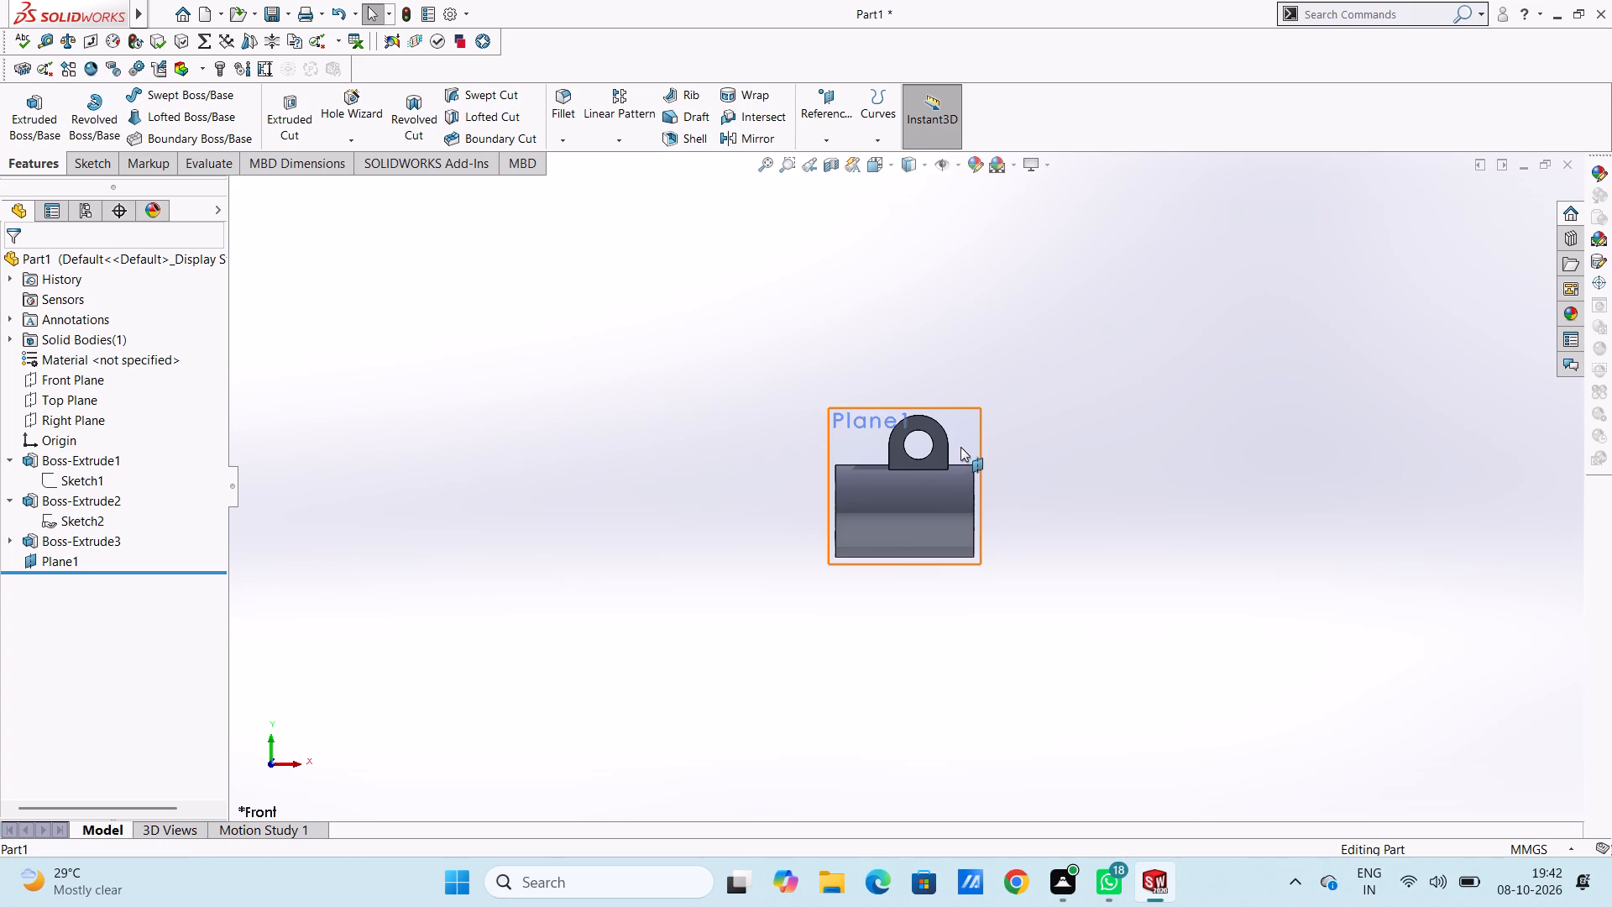
pyautogui.click(1033, 404)
pyautogui.click(641, 354)
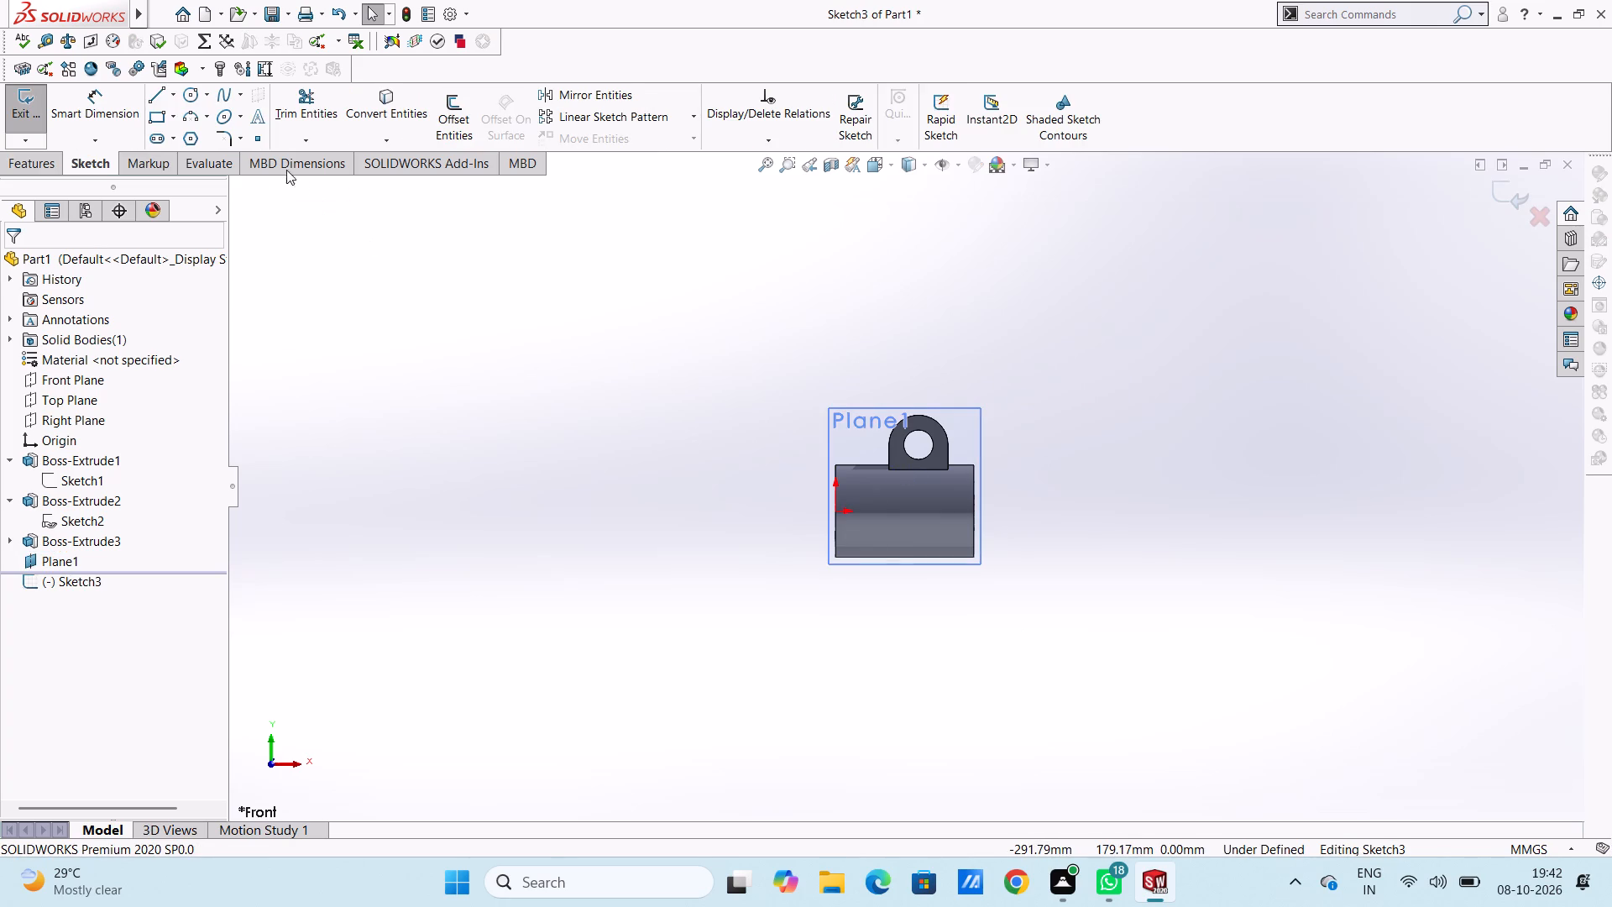
pyautogui.click(185, 94)
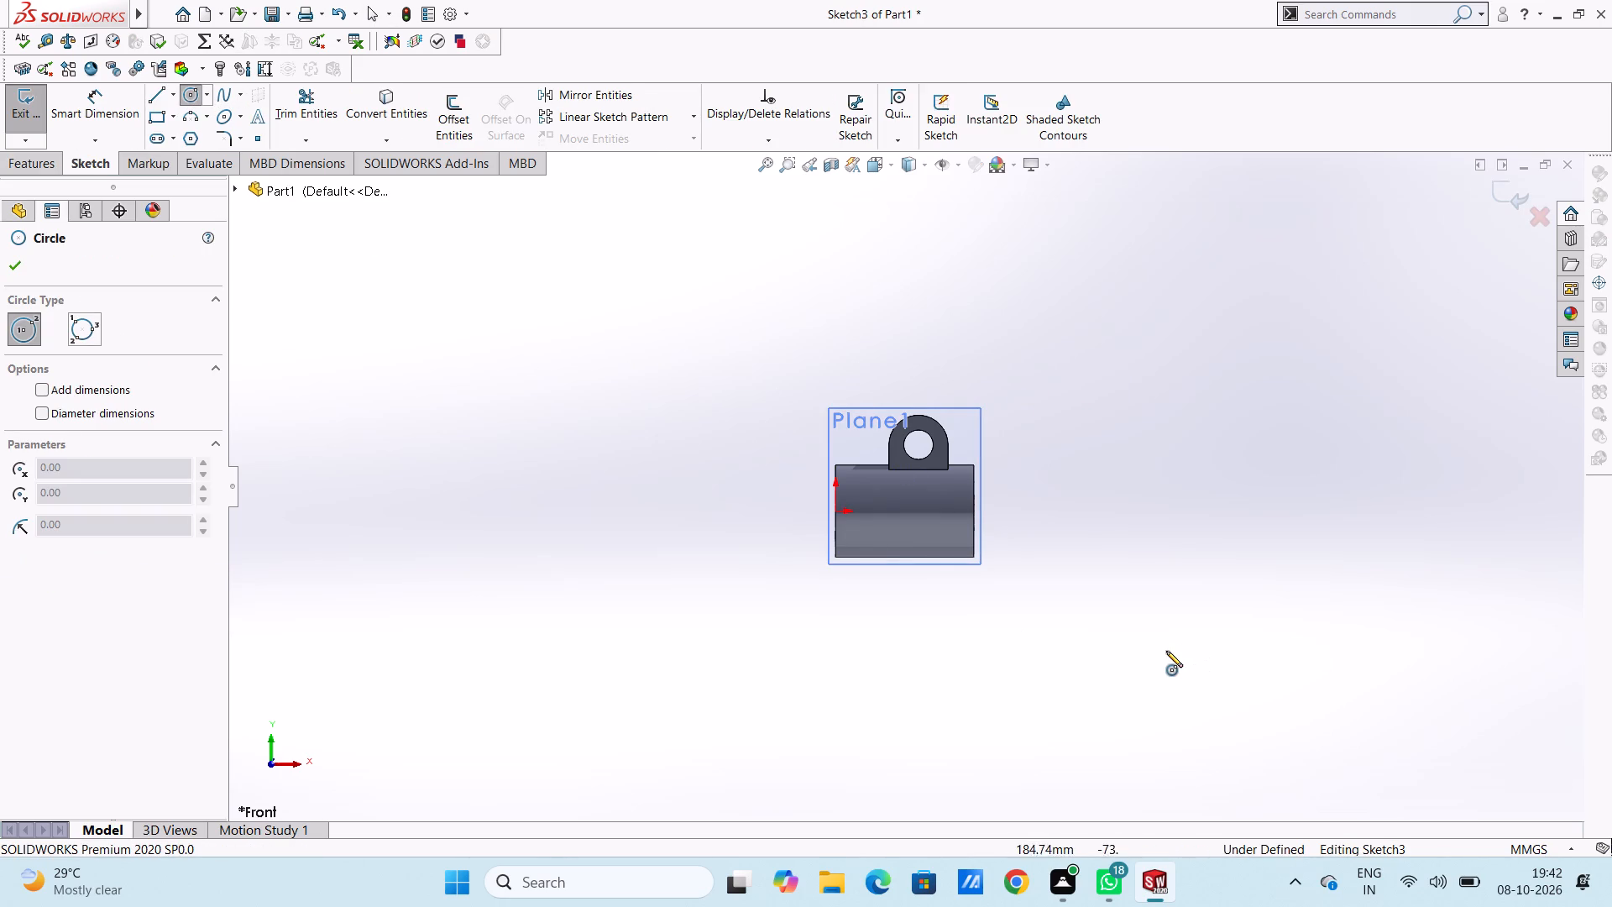
pyautogui.click(1138, 650)
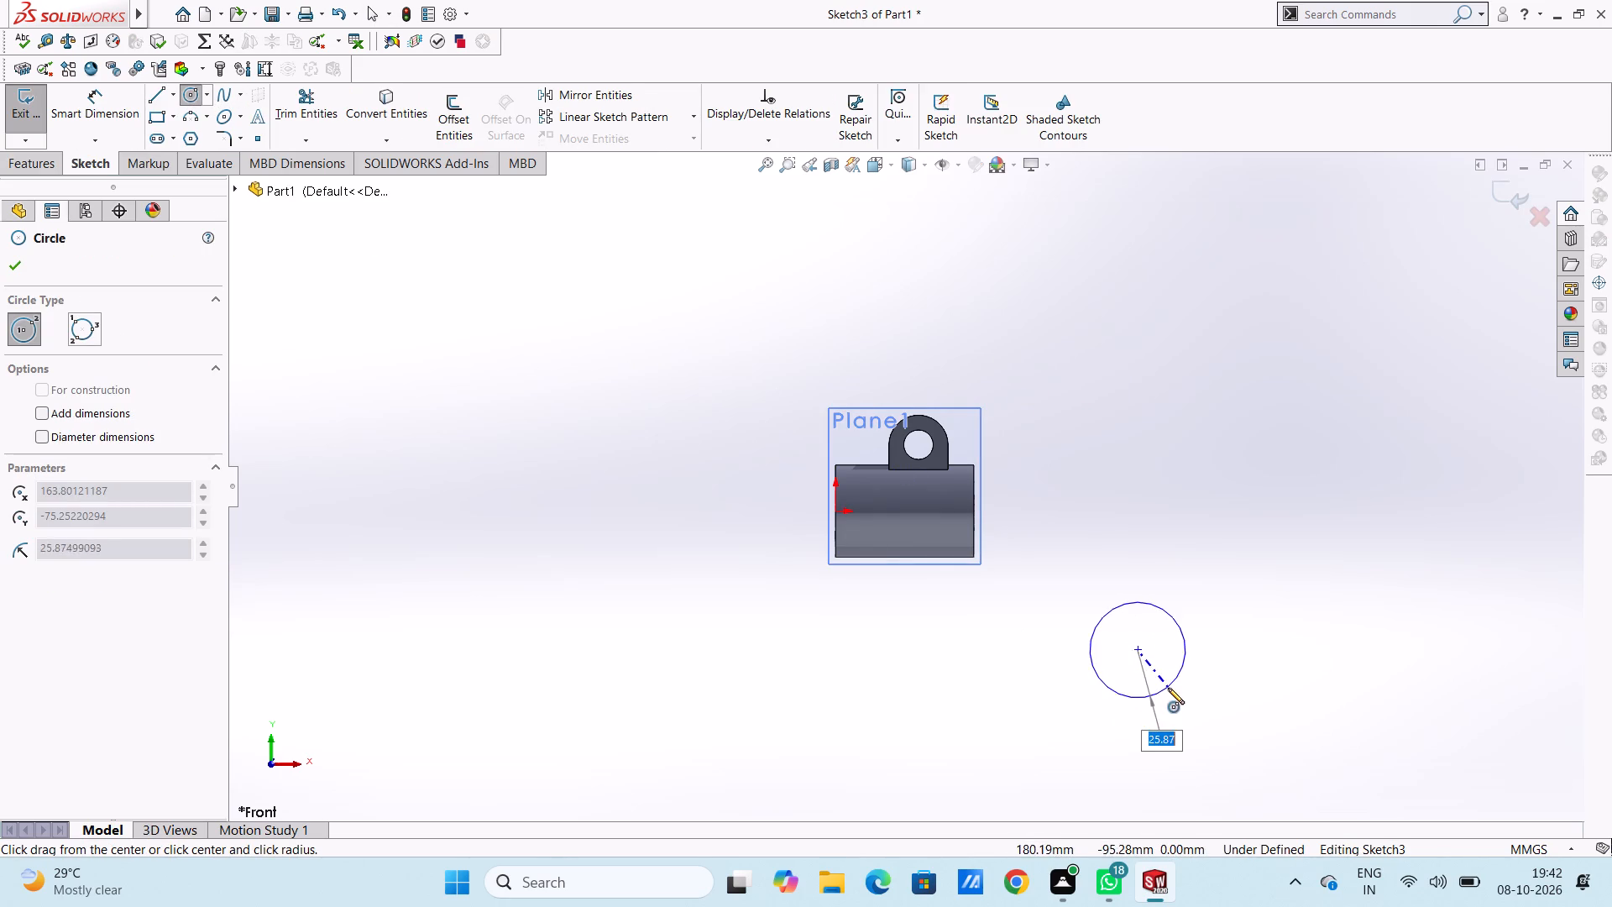
pyautogui.click(1168, 689)
pyautogui.click(1135, 648)
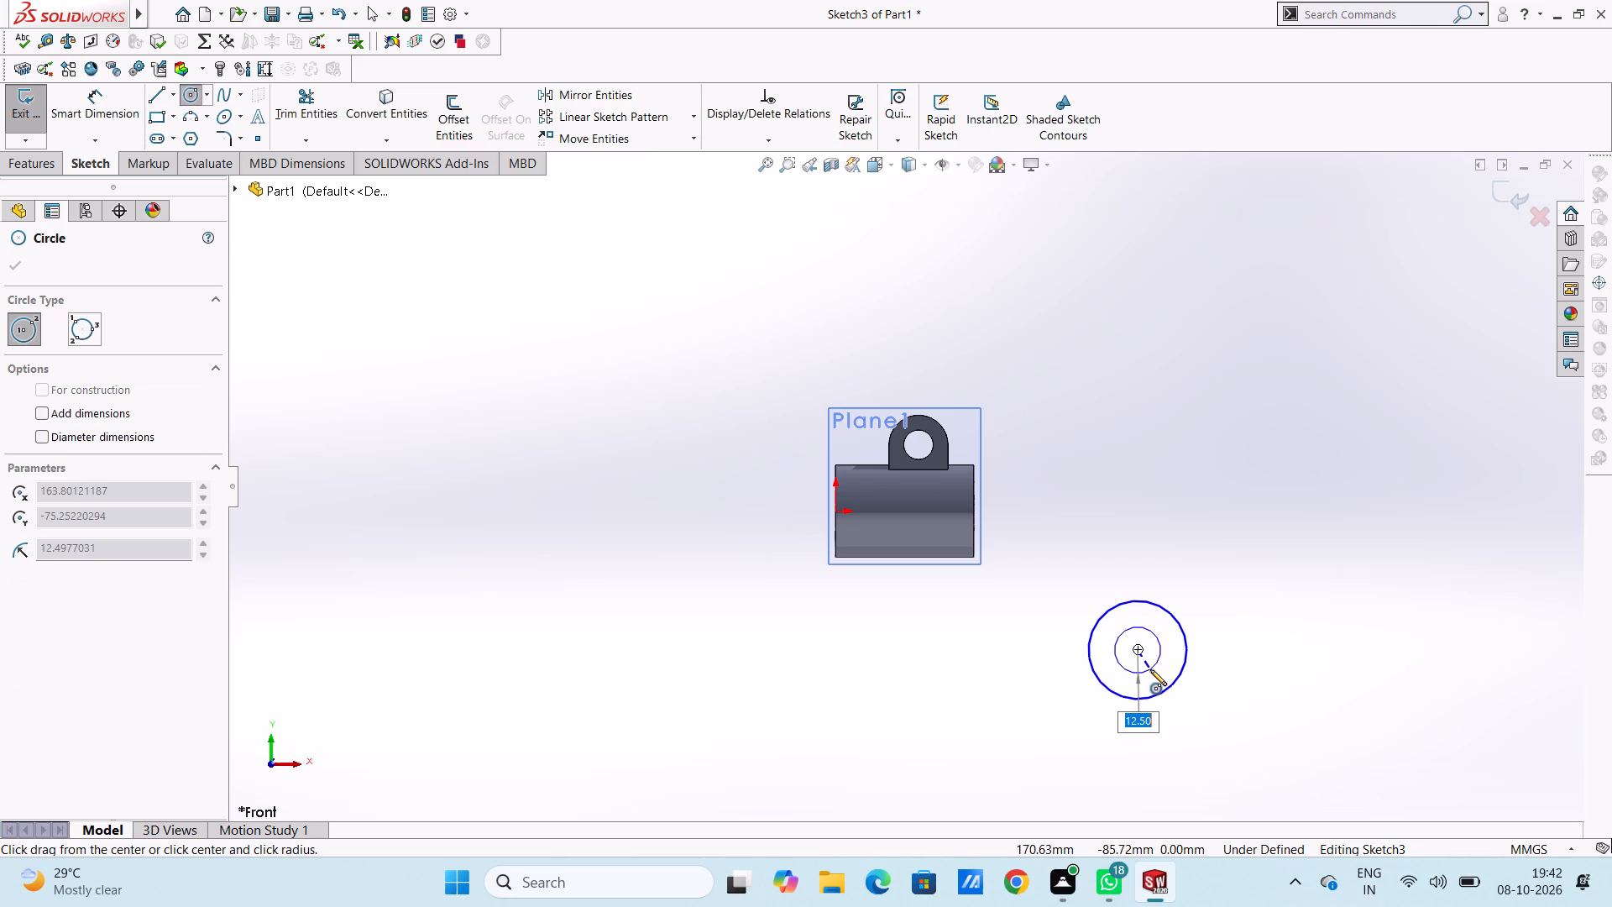
pyautogui.click(1150, 669)
pyautogui.click(20, 267)
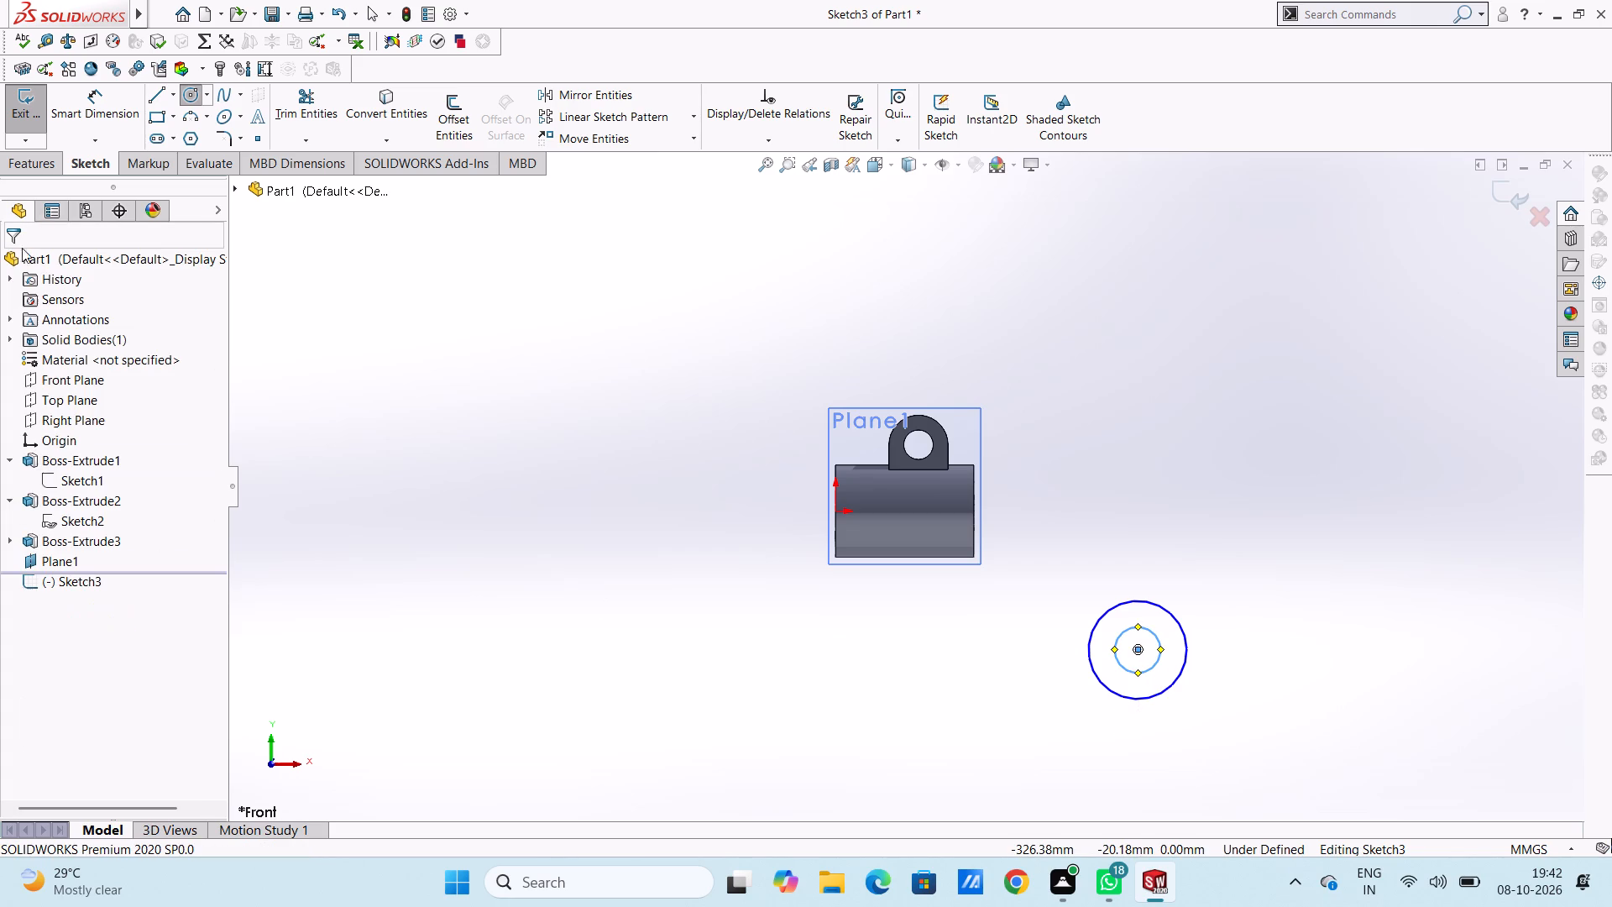
# Dimension the concentric circles with a 36 mm outer diameter and a 22 mm inner diameter.
pyautogui.click(93, 117)
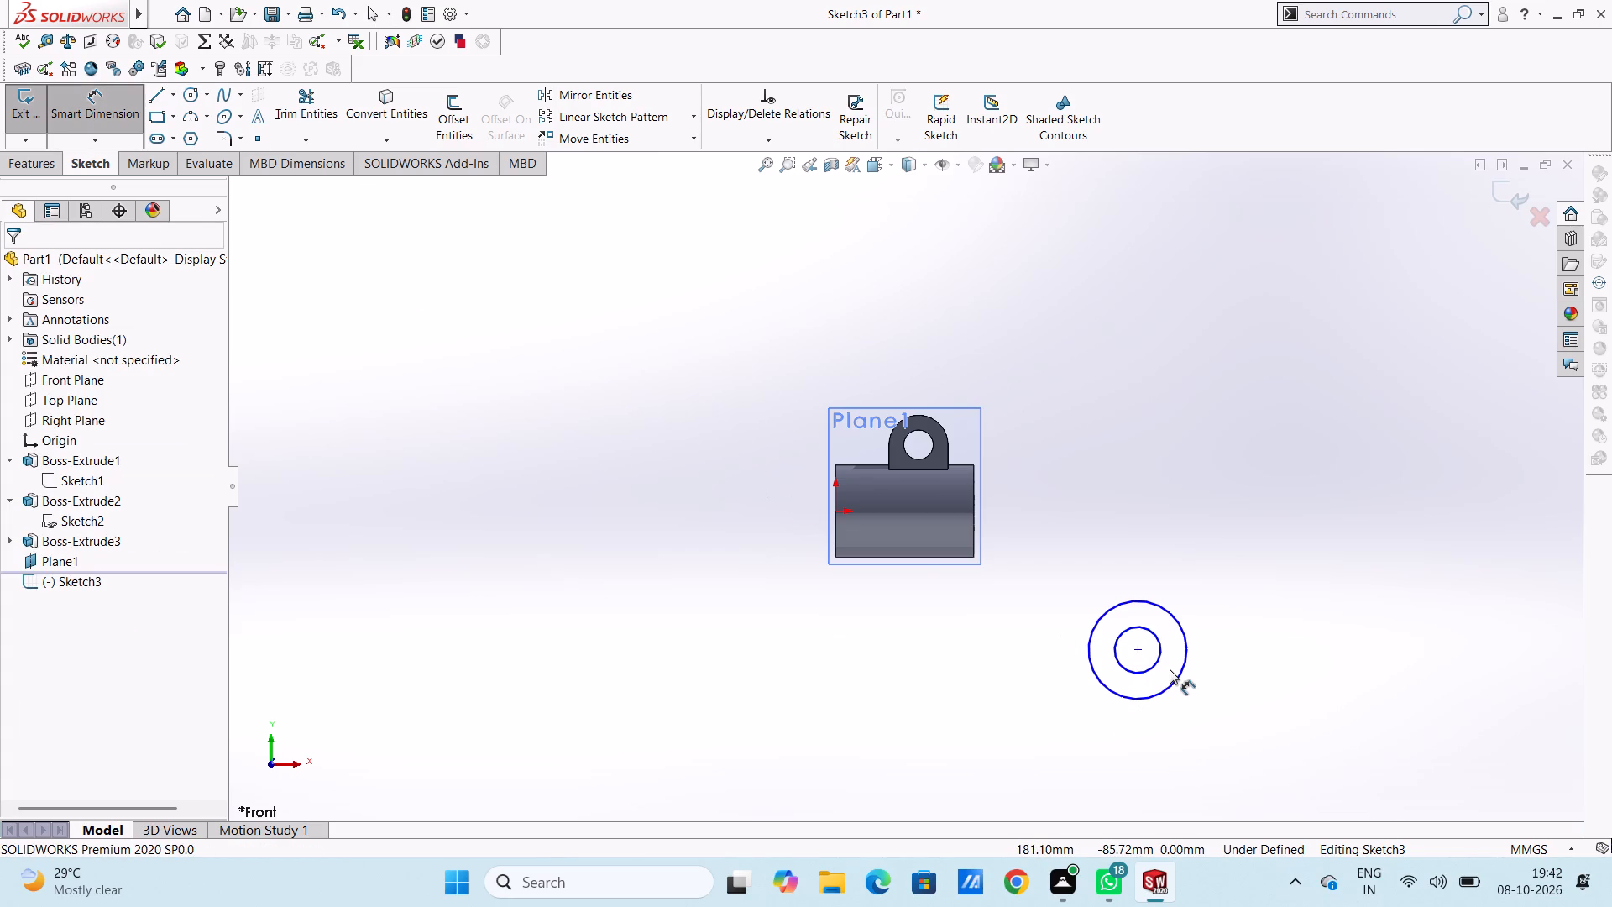
pyautogui.click(1177, 621)
pyautogui.click(1332, 469)
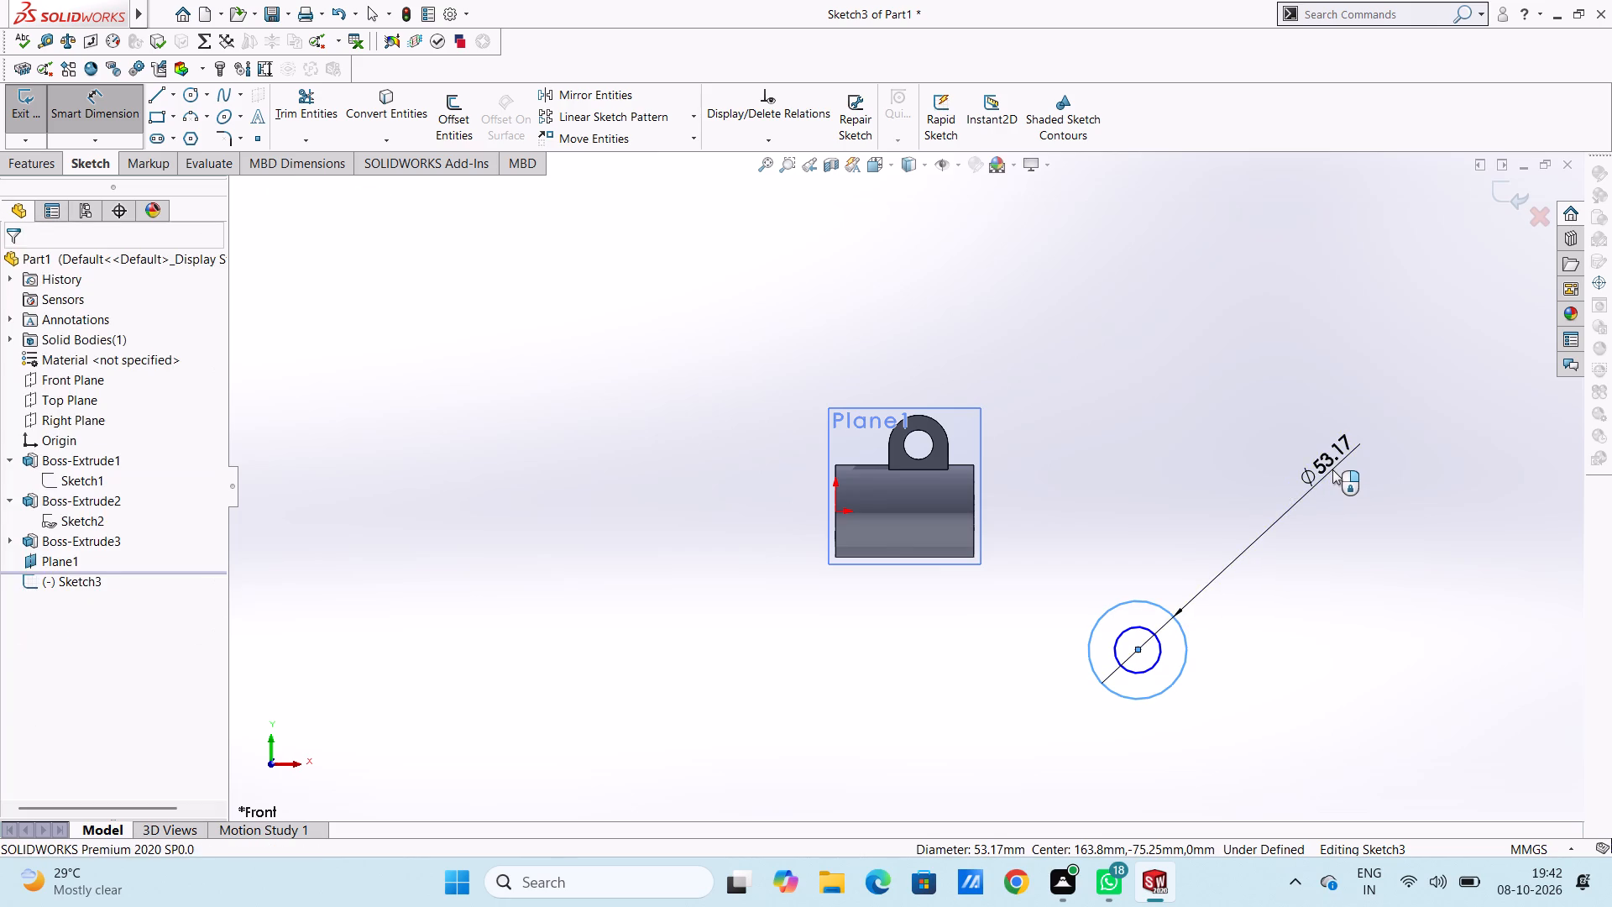
pyautogui.write('36')
pyautogui.press('Return')
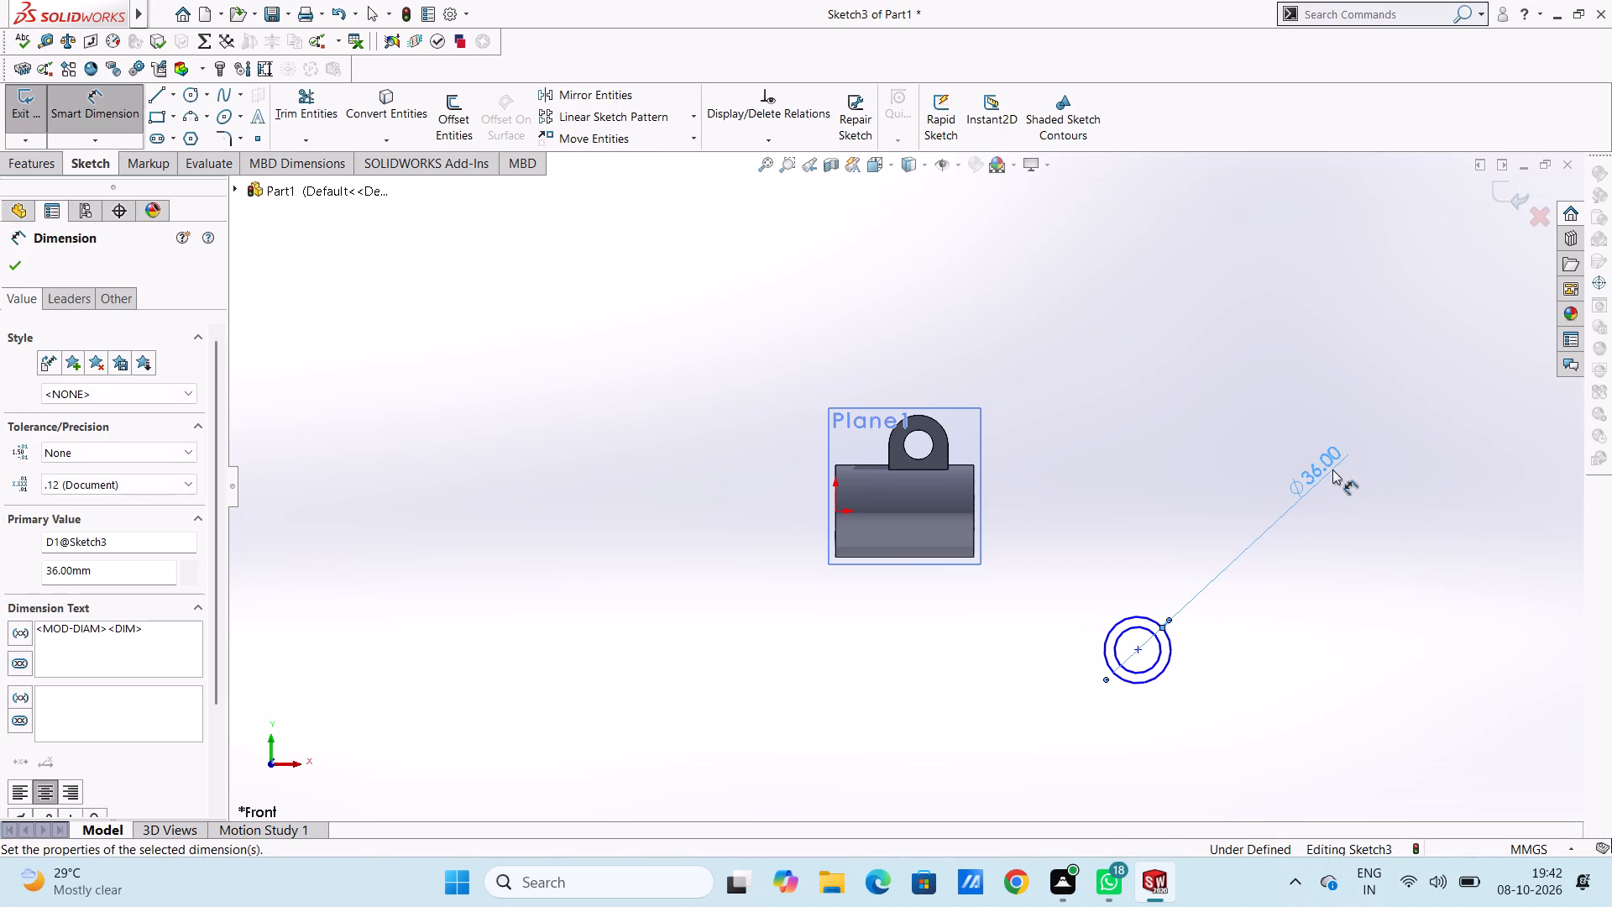
pyautogui.click(1159, 478)
pyautogui.click(1164, 653)
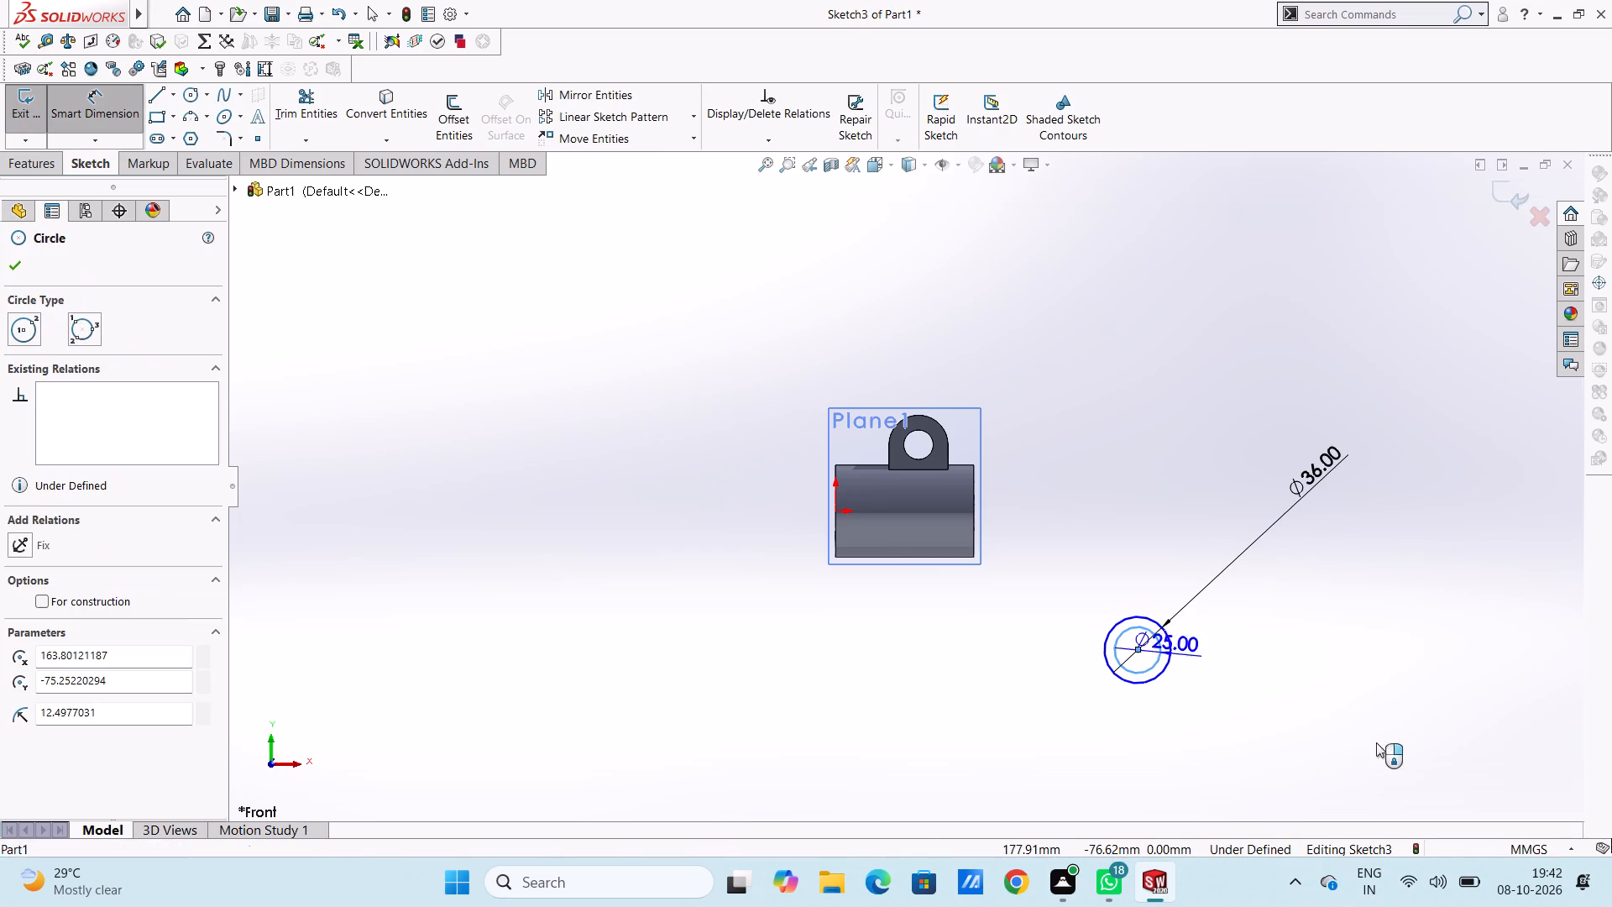
pyautogui.click(1378, 744)
pyautogui.write('22')
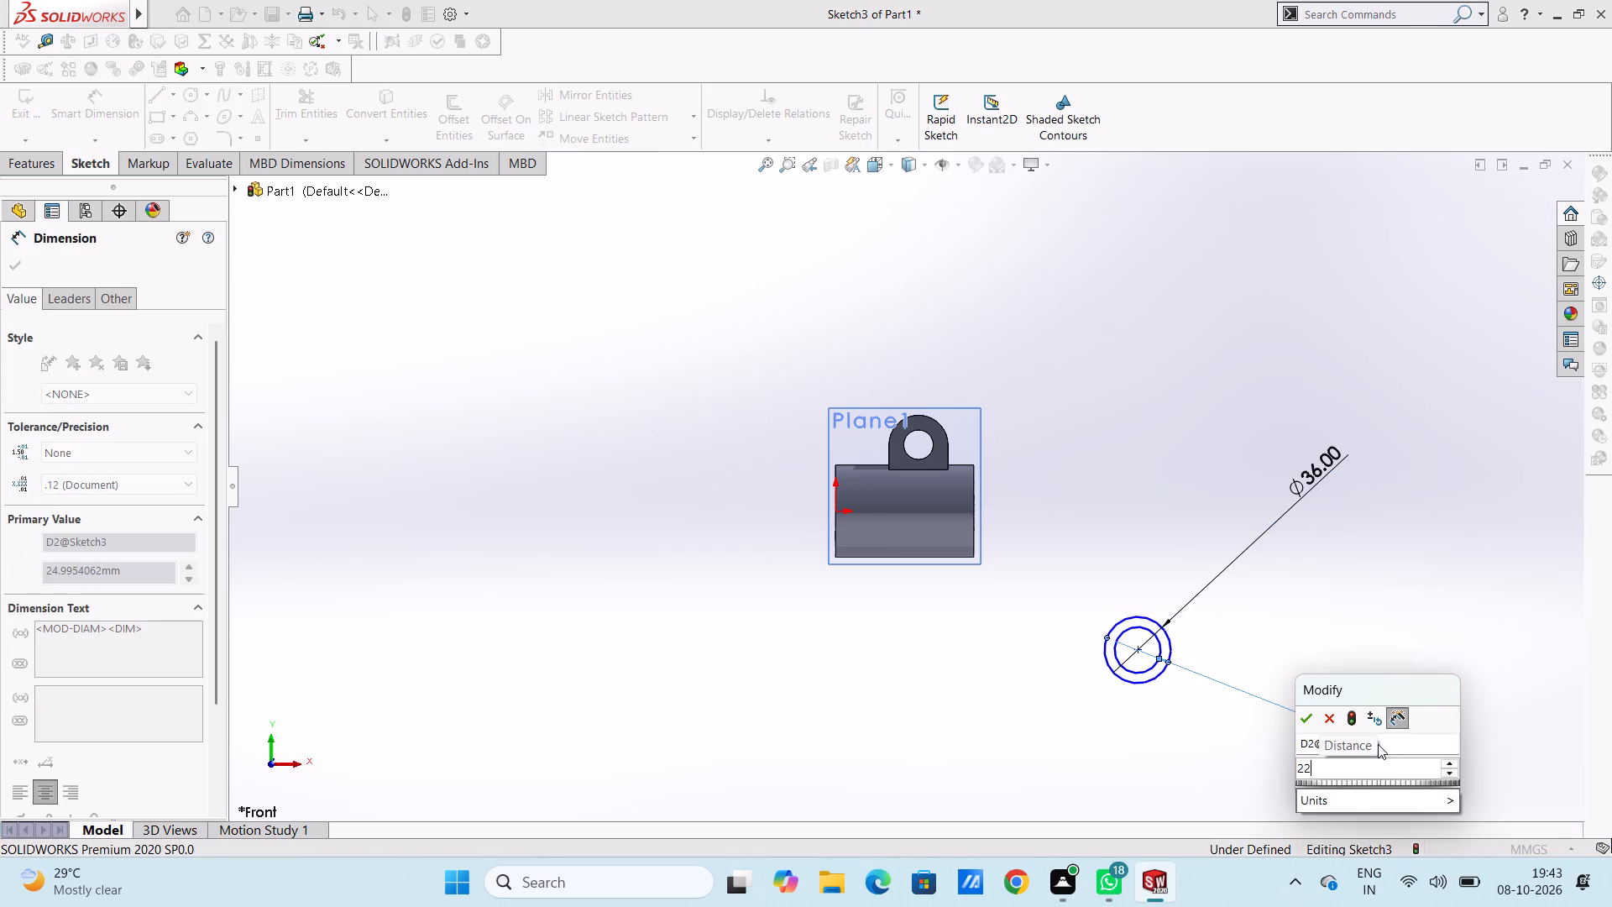
pyautogui.press('Return')
pyautogui.click(1128, 726)
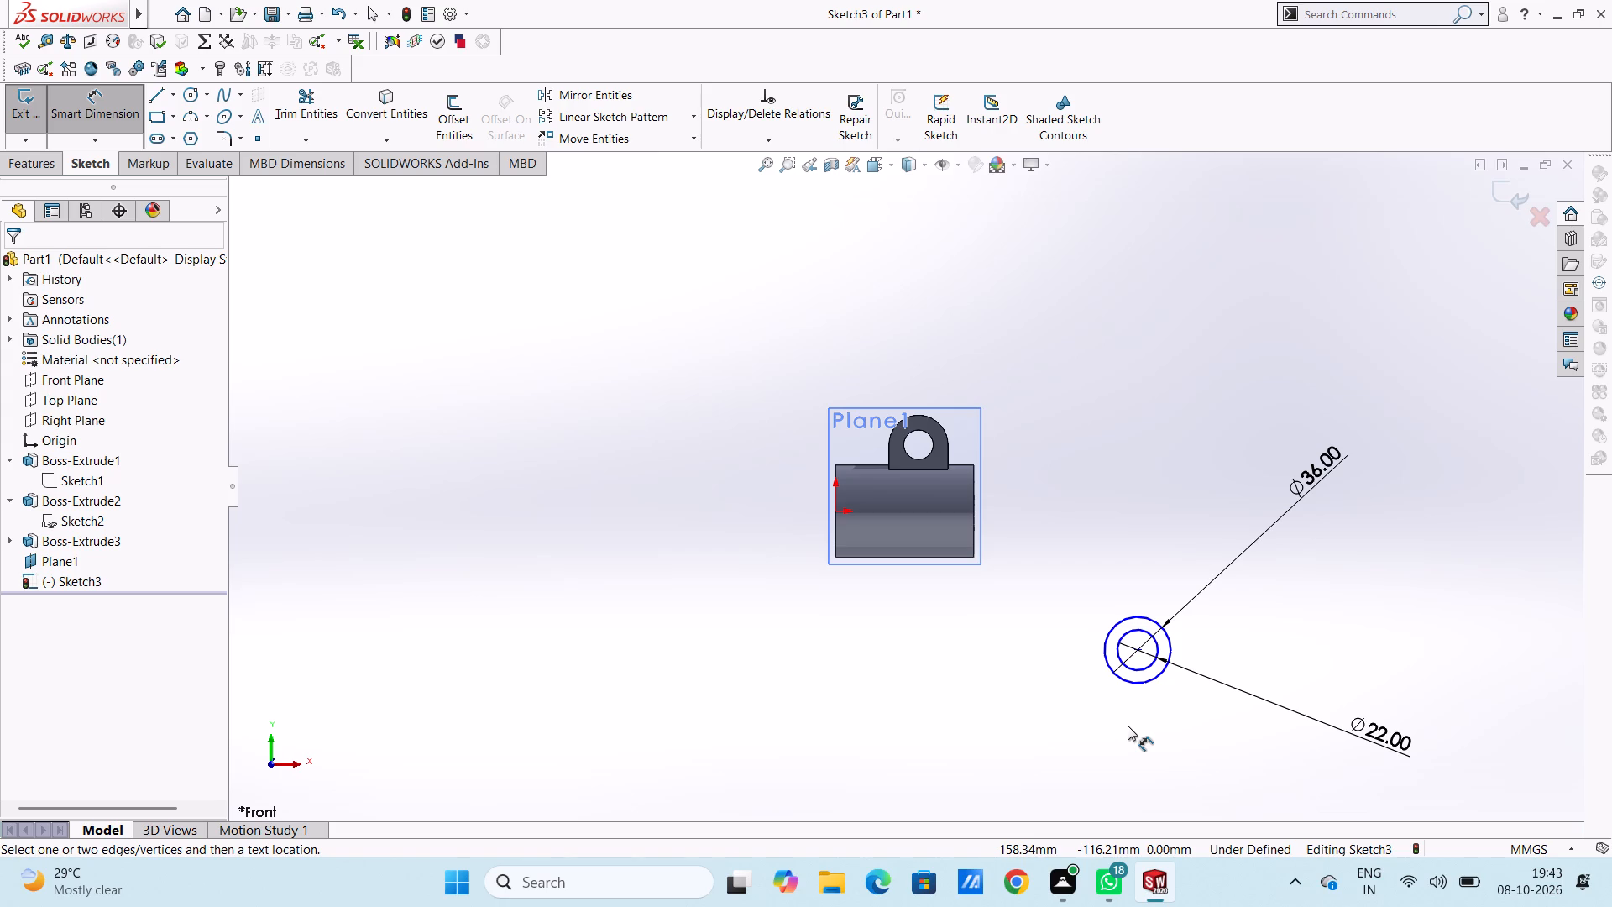
# Dimension the horizontal distance from the cylinder's far end edge to the circles' centre as 56-12, giving 44 mm.
pyautogui.click(971, 508)
pyautogui.click(1141, 647)
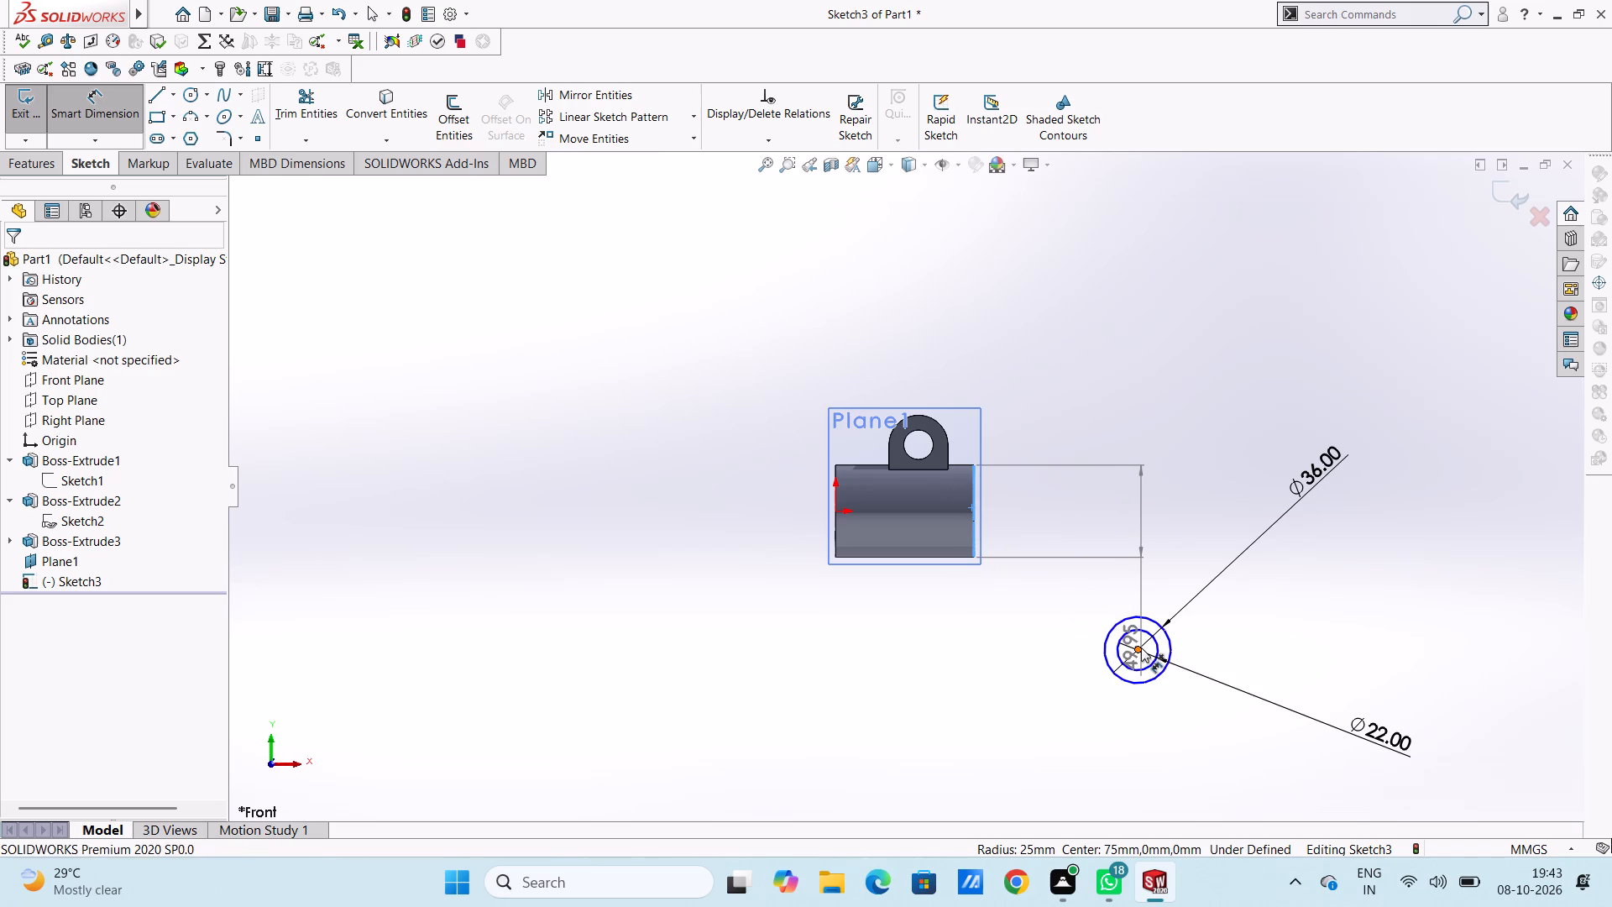
pyautogui.scroll(5, 1116, 684)
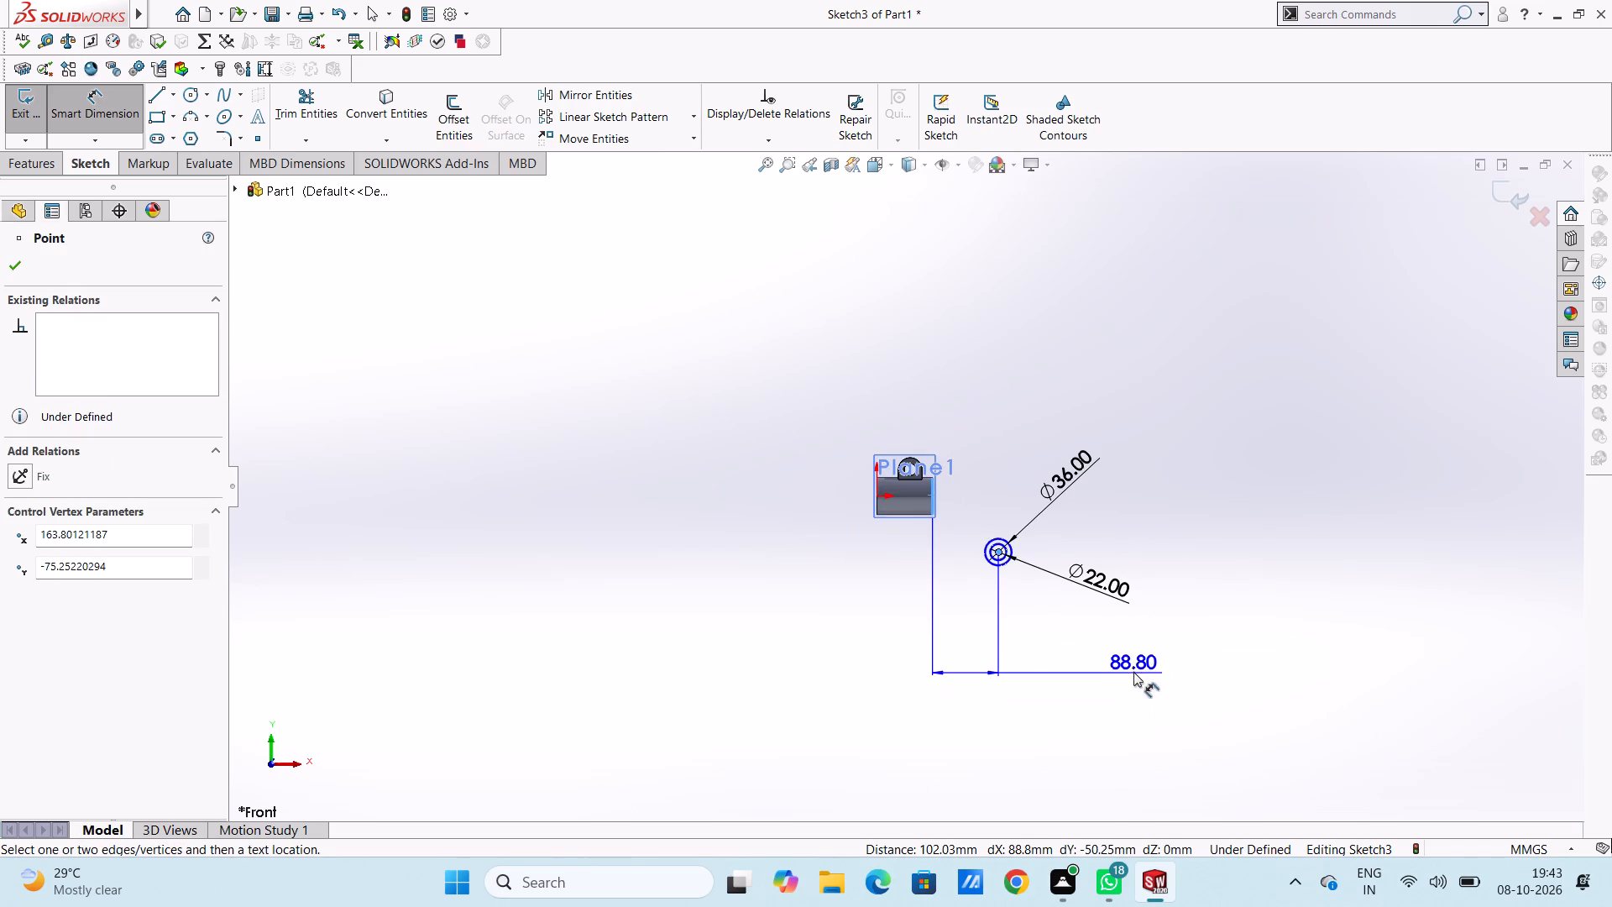
pyautogui.click(1133, 671)
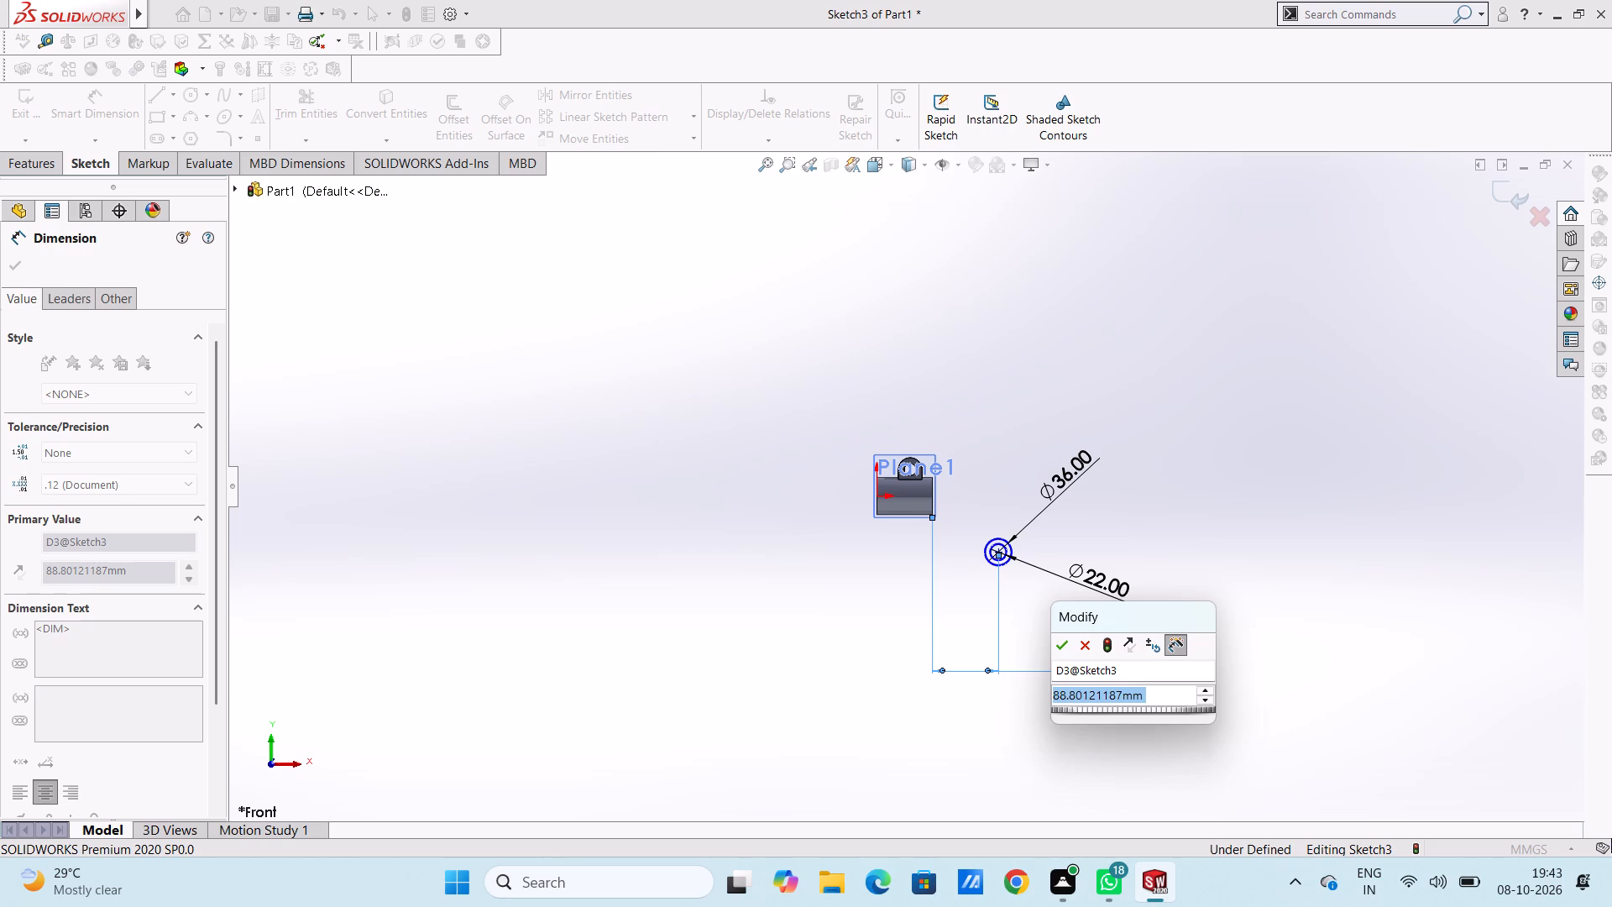
pyautogui.write('56-12')
pyautogui.press('Return')
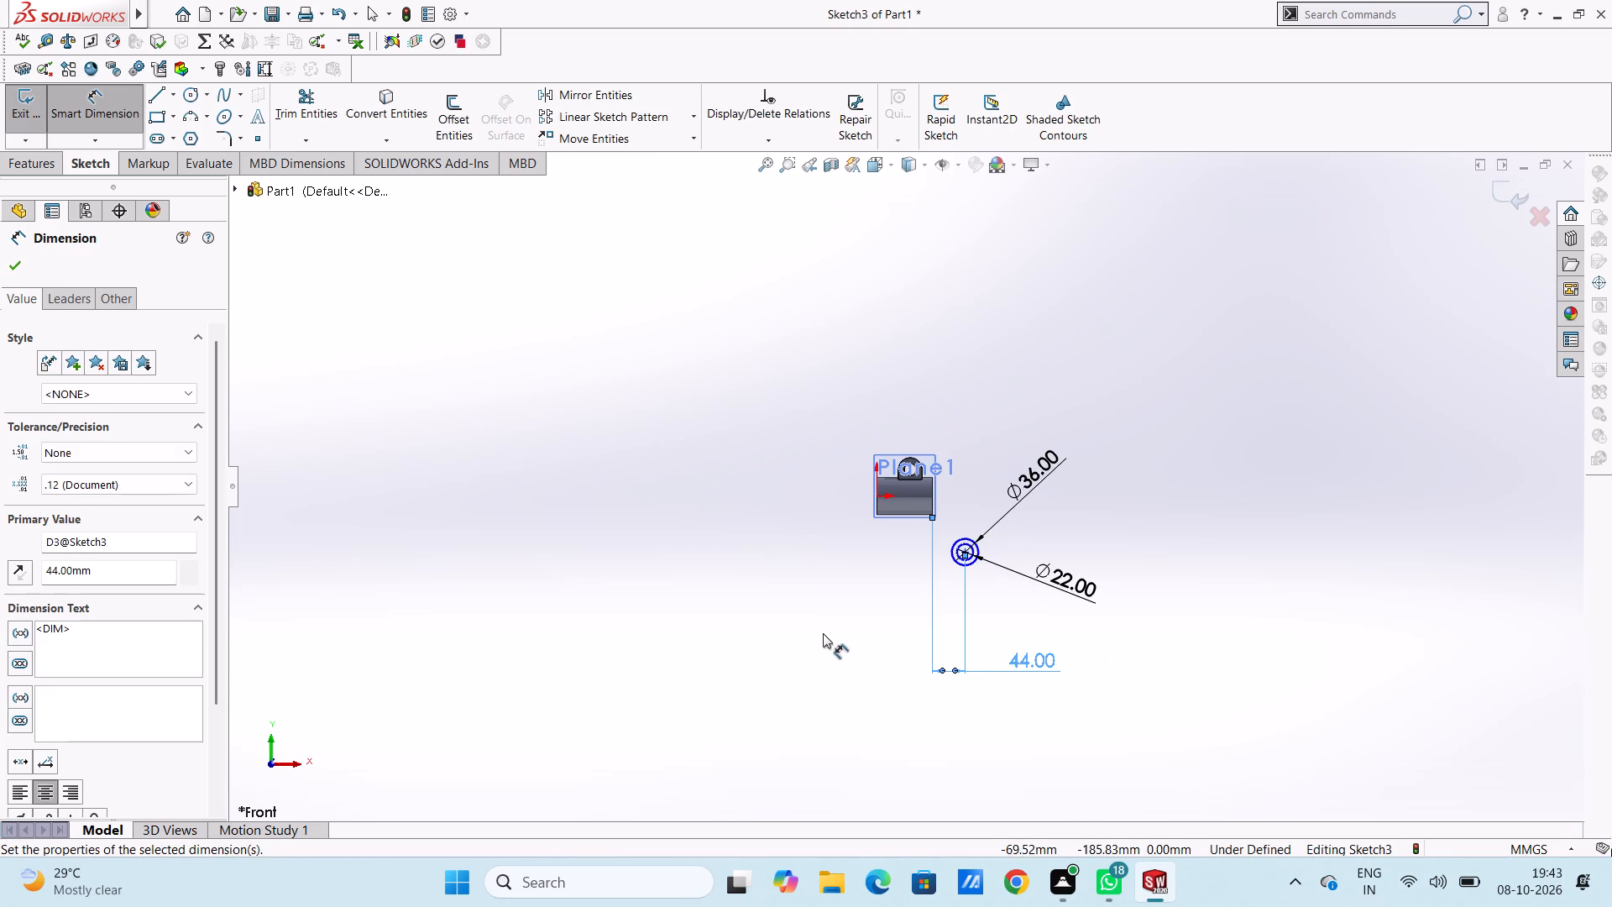
pyautogui.click(823, 632)
# Dimension the vertical distance from the origin down to the circles' centre as 100 mm.
pyautogui.scroll(-2, 955, 543)
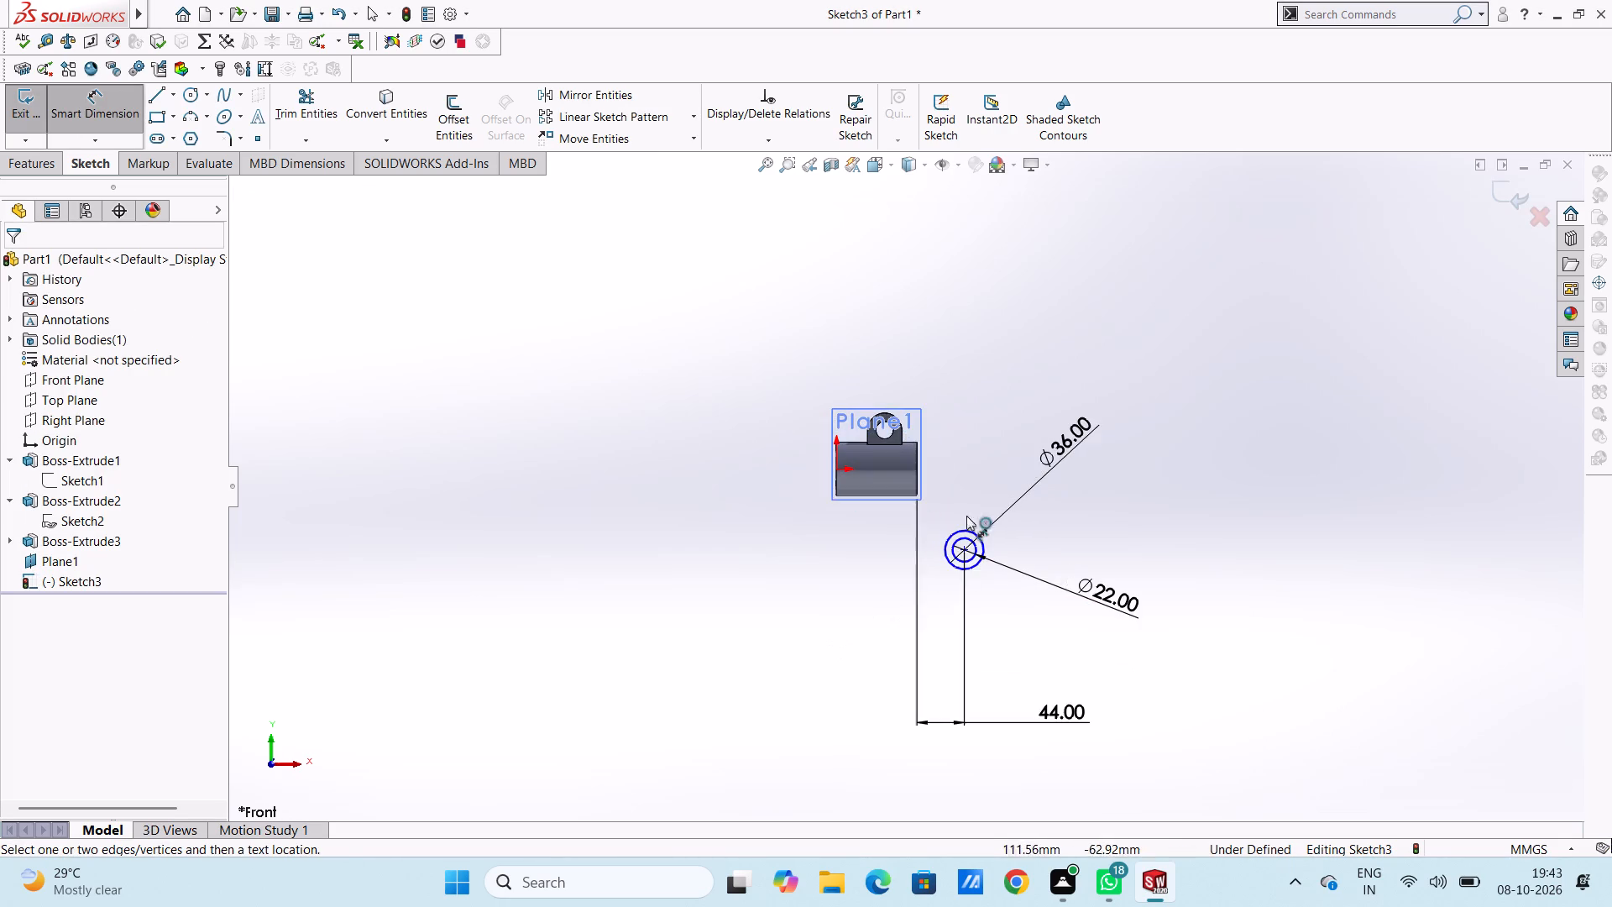
pyautogui.scroll(-3, 953, 467)
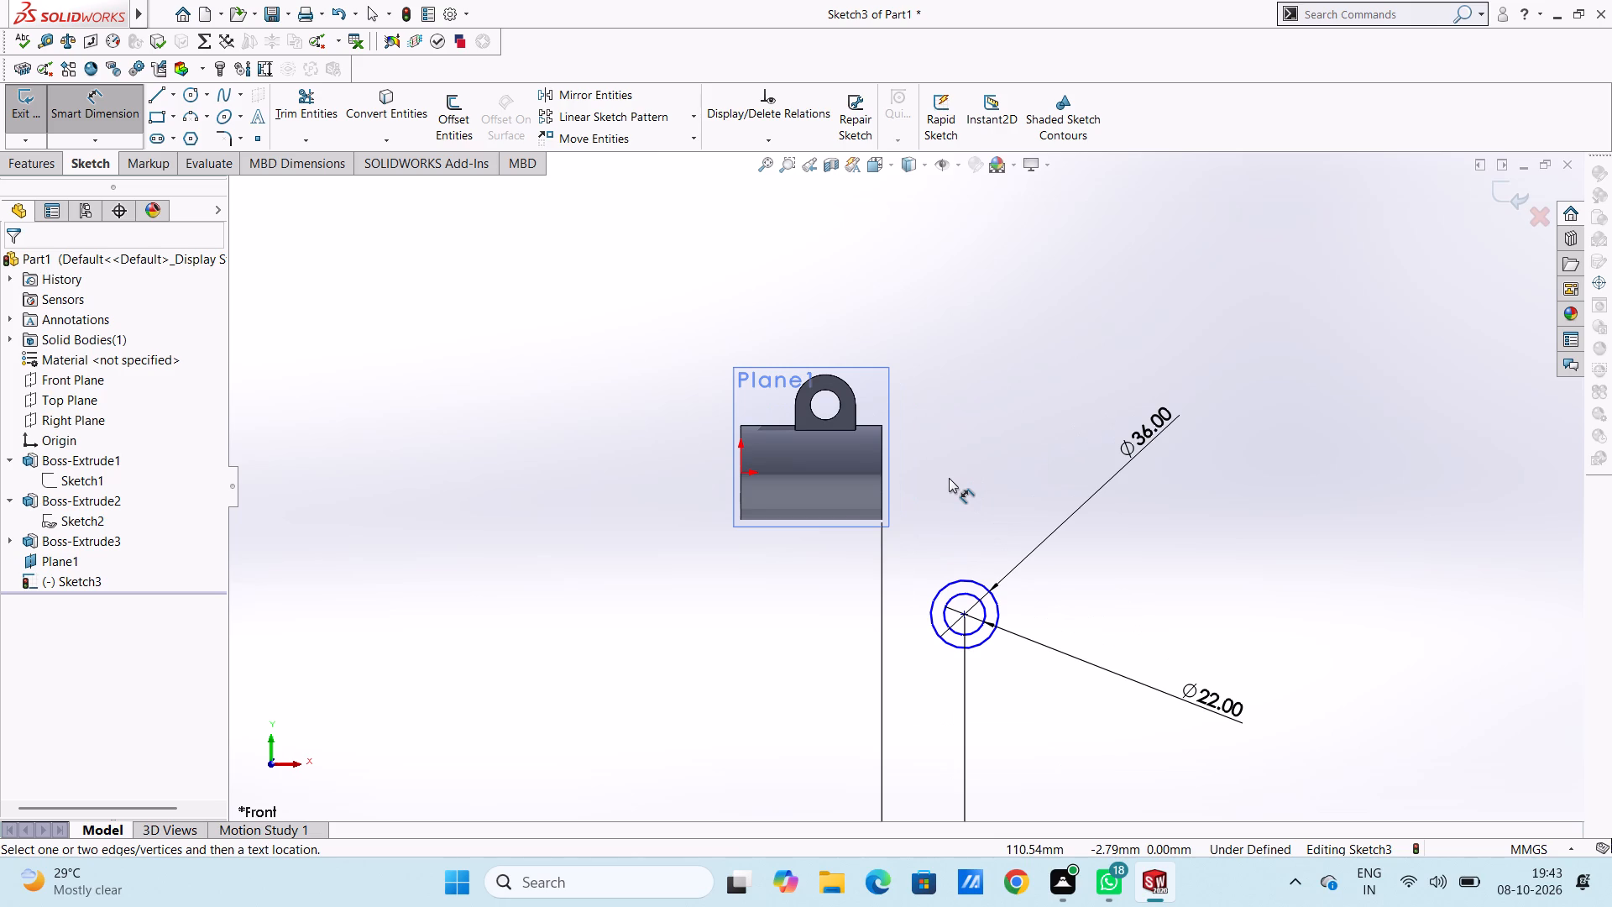
pyautogui.click(742, 476)
pyautogui.click(966, 614)
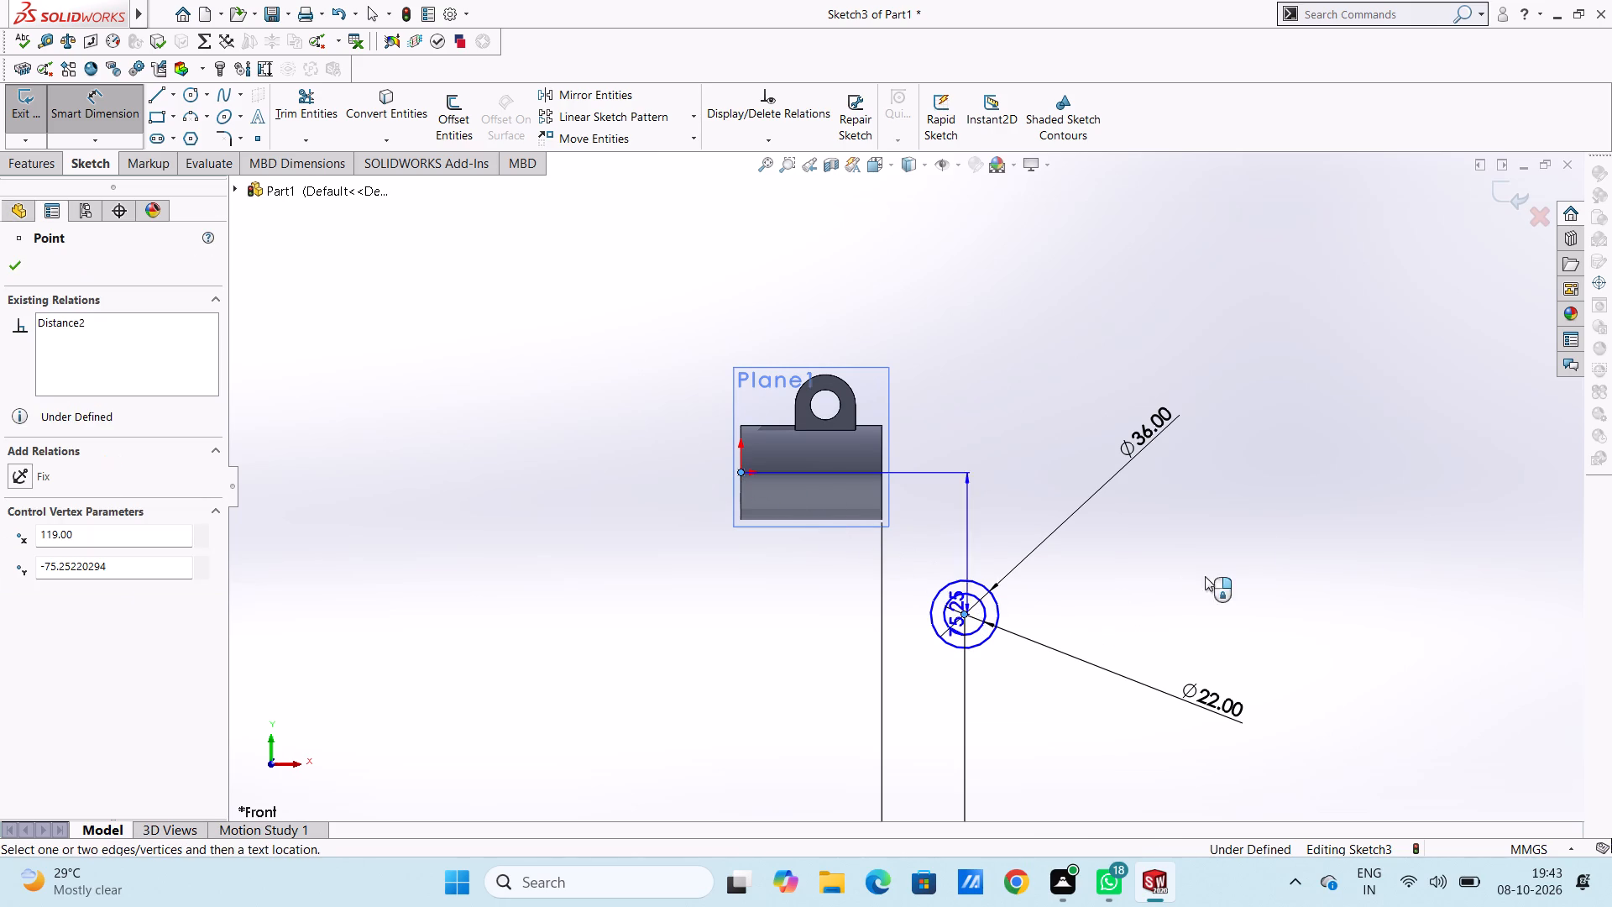
pyautogui.click(1416, 558)
pyautogui.write('100')
pyautogui.press('Return')
pyautogui.click(1235, 581)
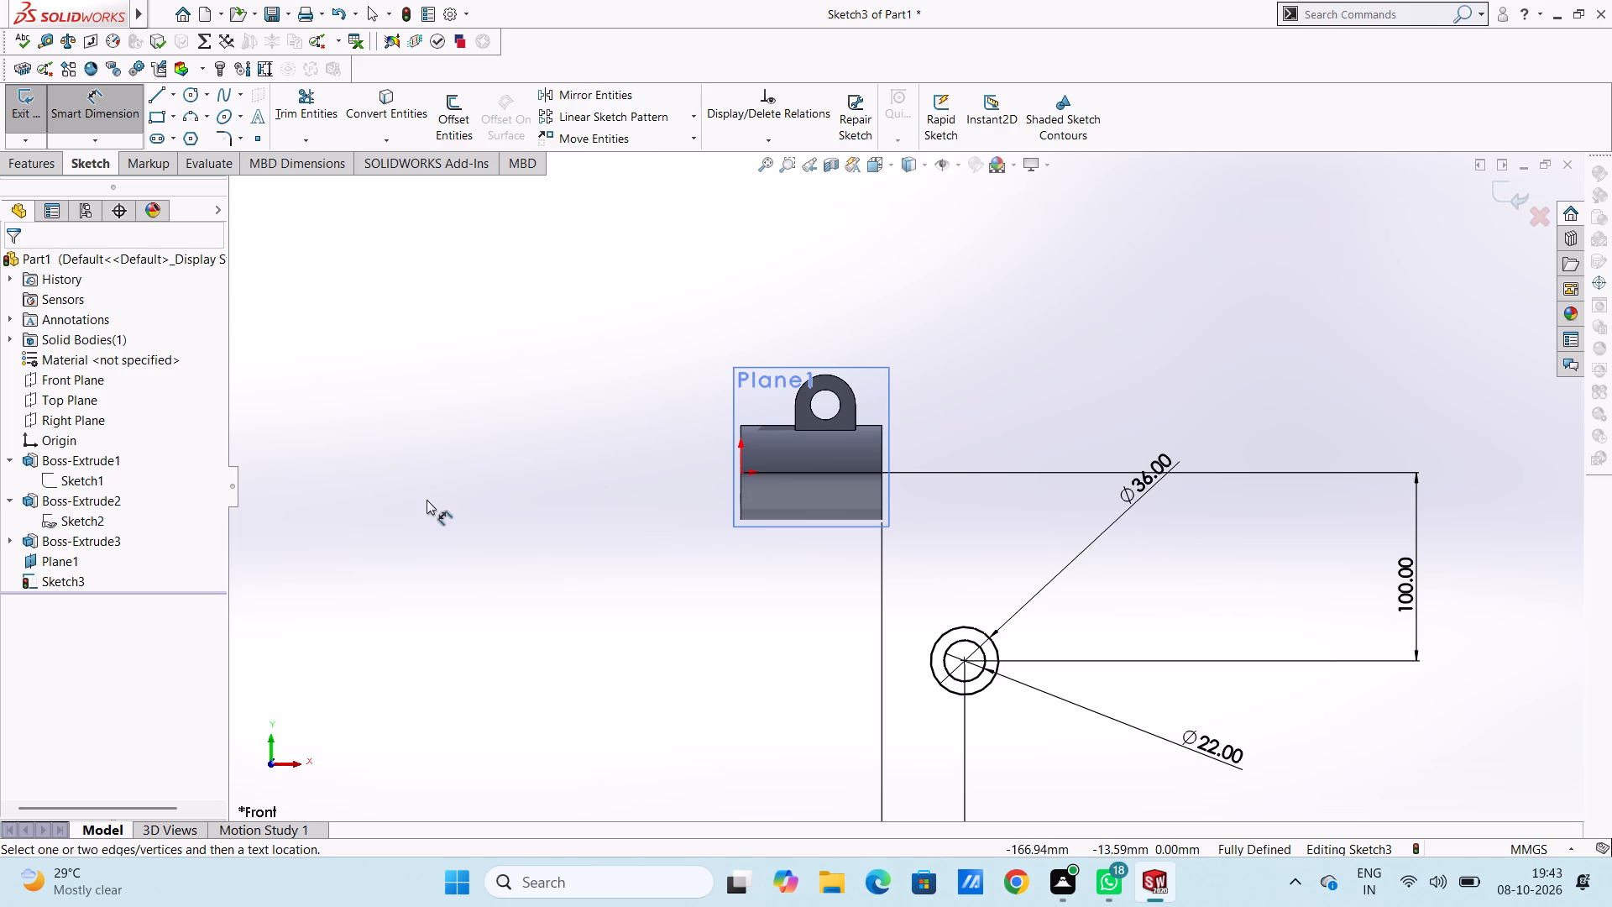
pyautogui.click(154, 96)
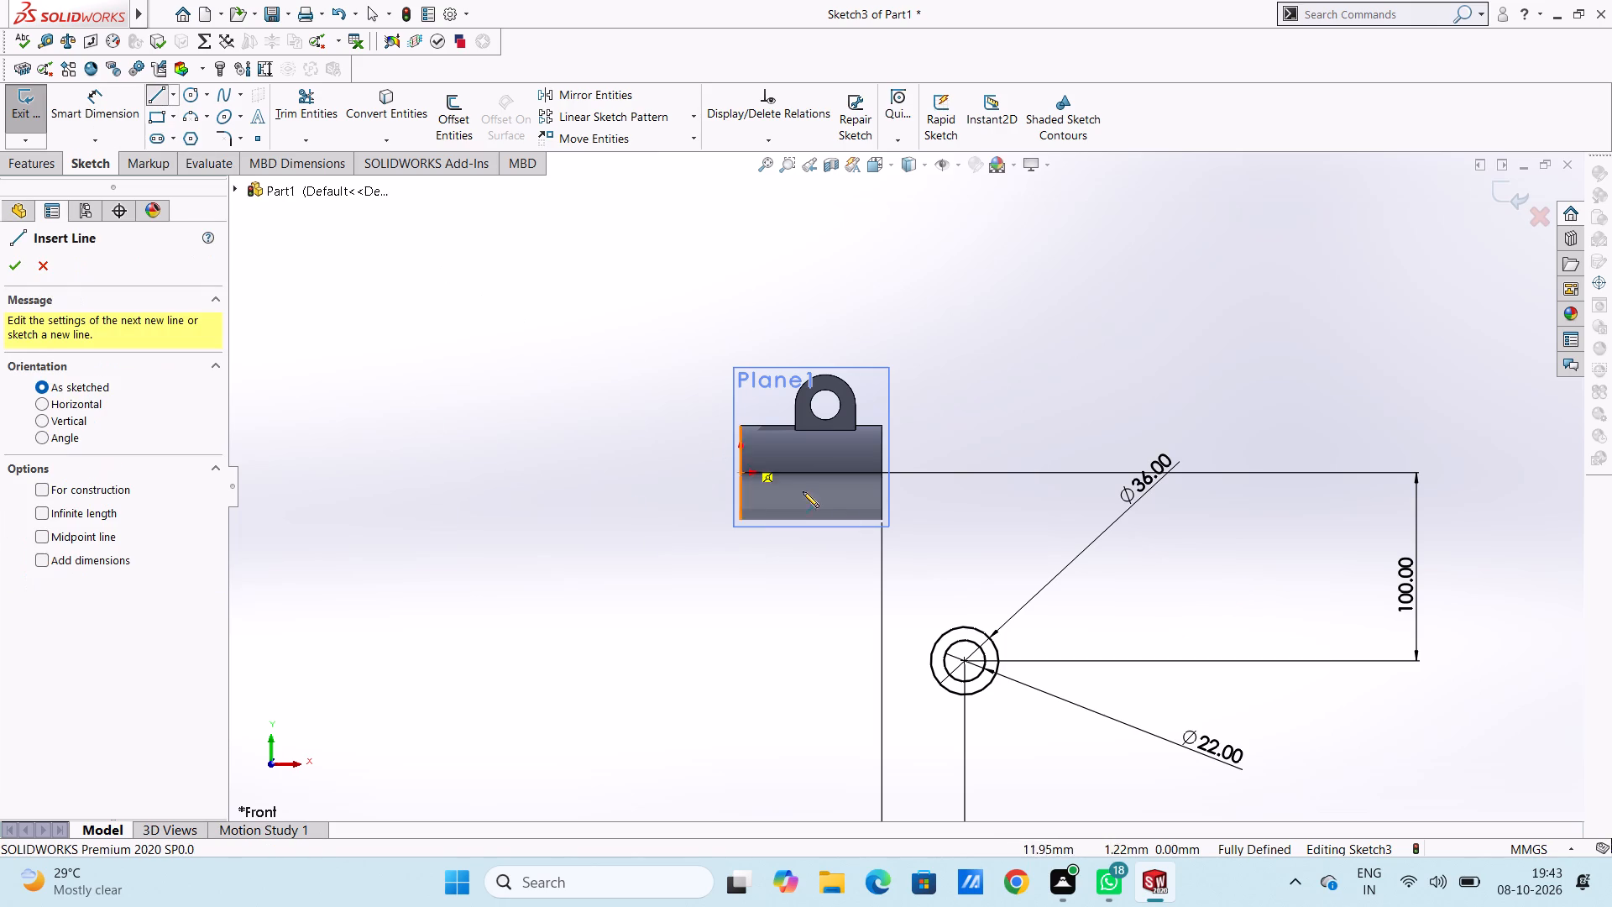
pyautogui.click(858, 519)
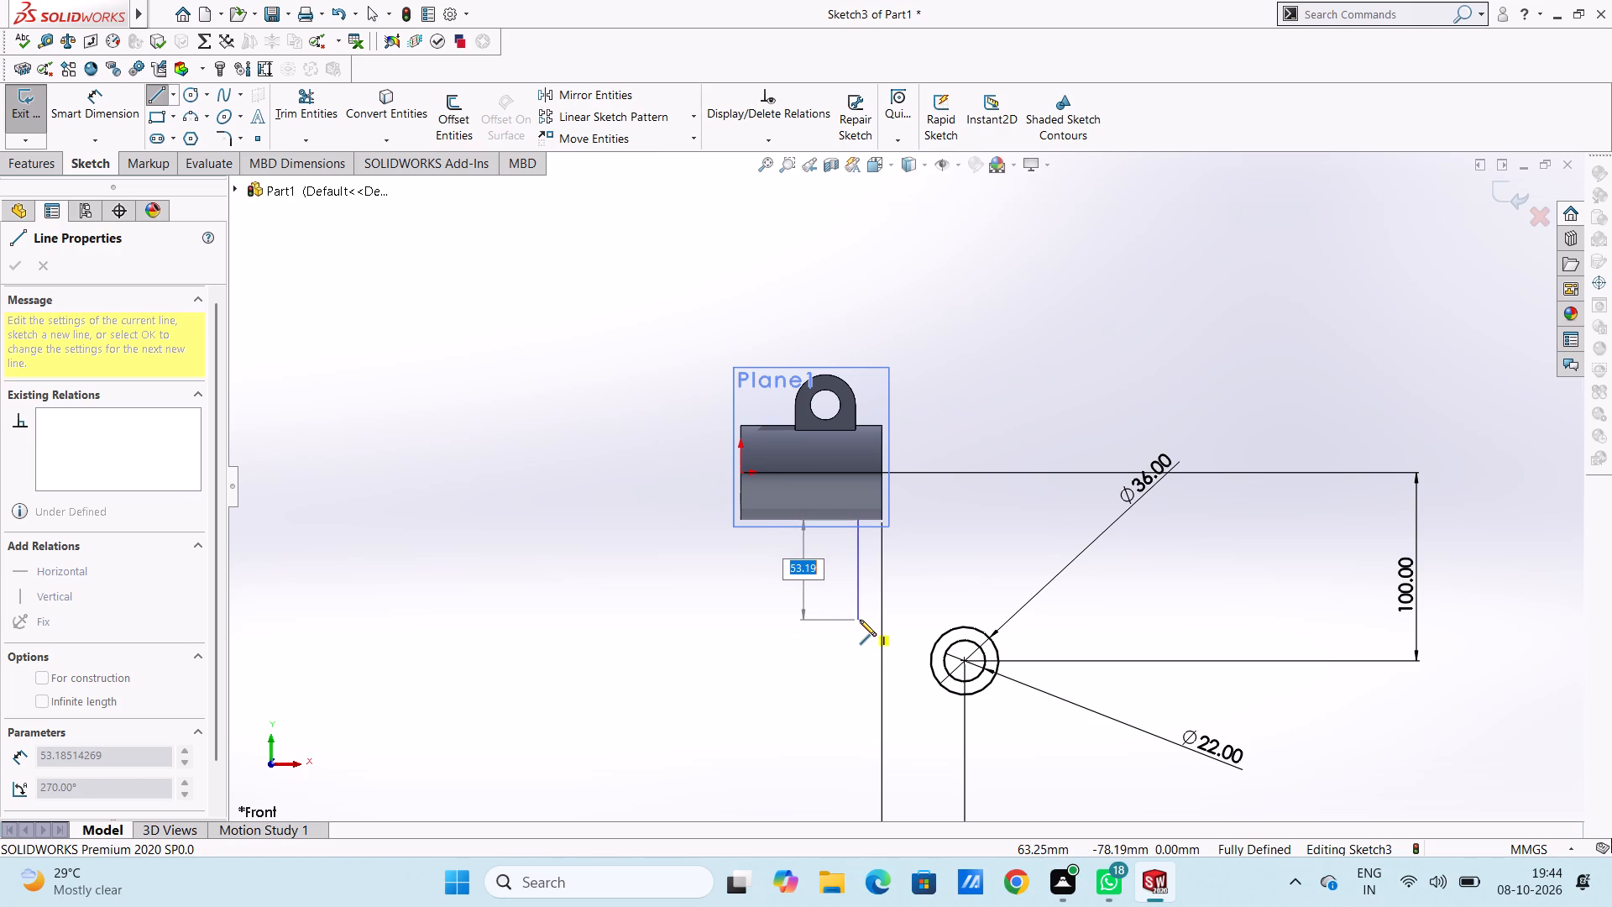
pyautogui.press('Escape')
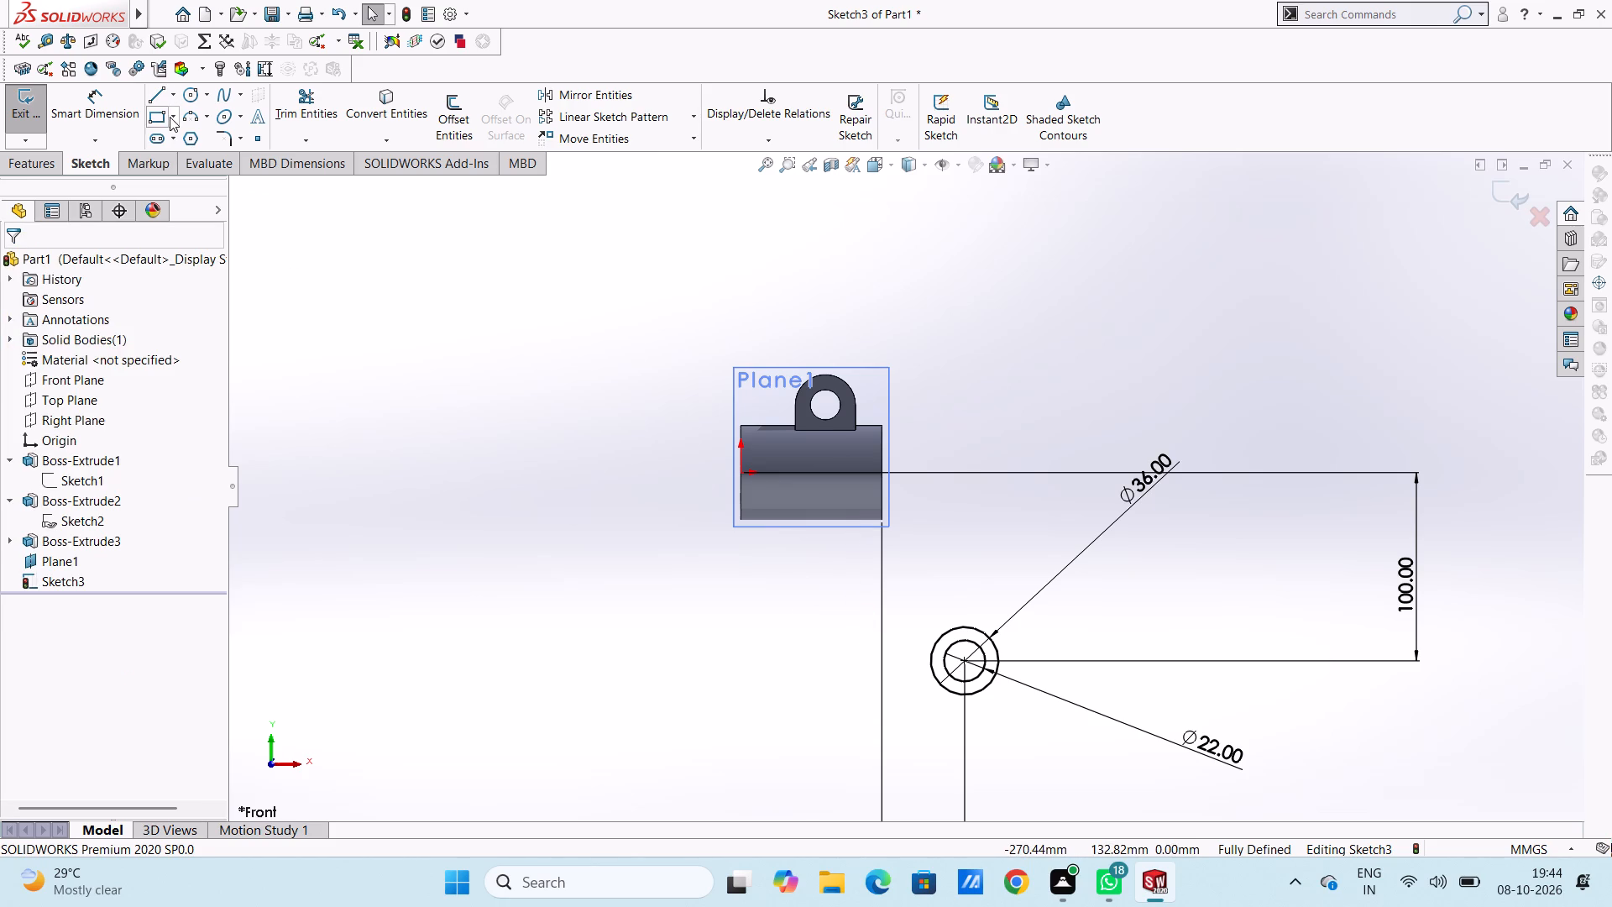
# Sketch a vertical line about 87 mm down from inside the cylinder, continued by a horizontal line about 49 mm to the inner circle.
pyautogui.click(159, 93)
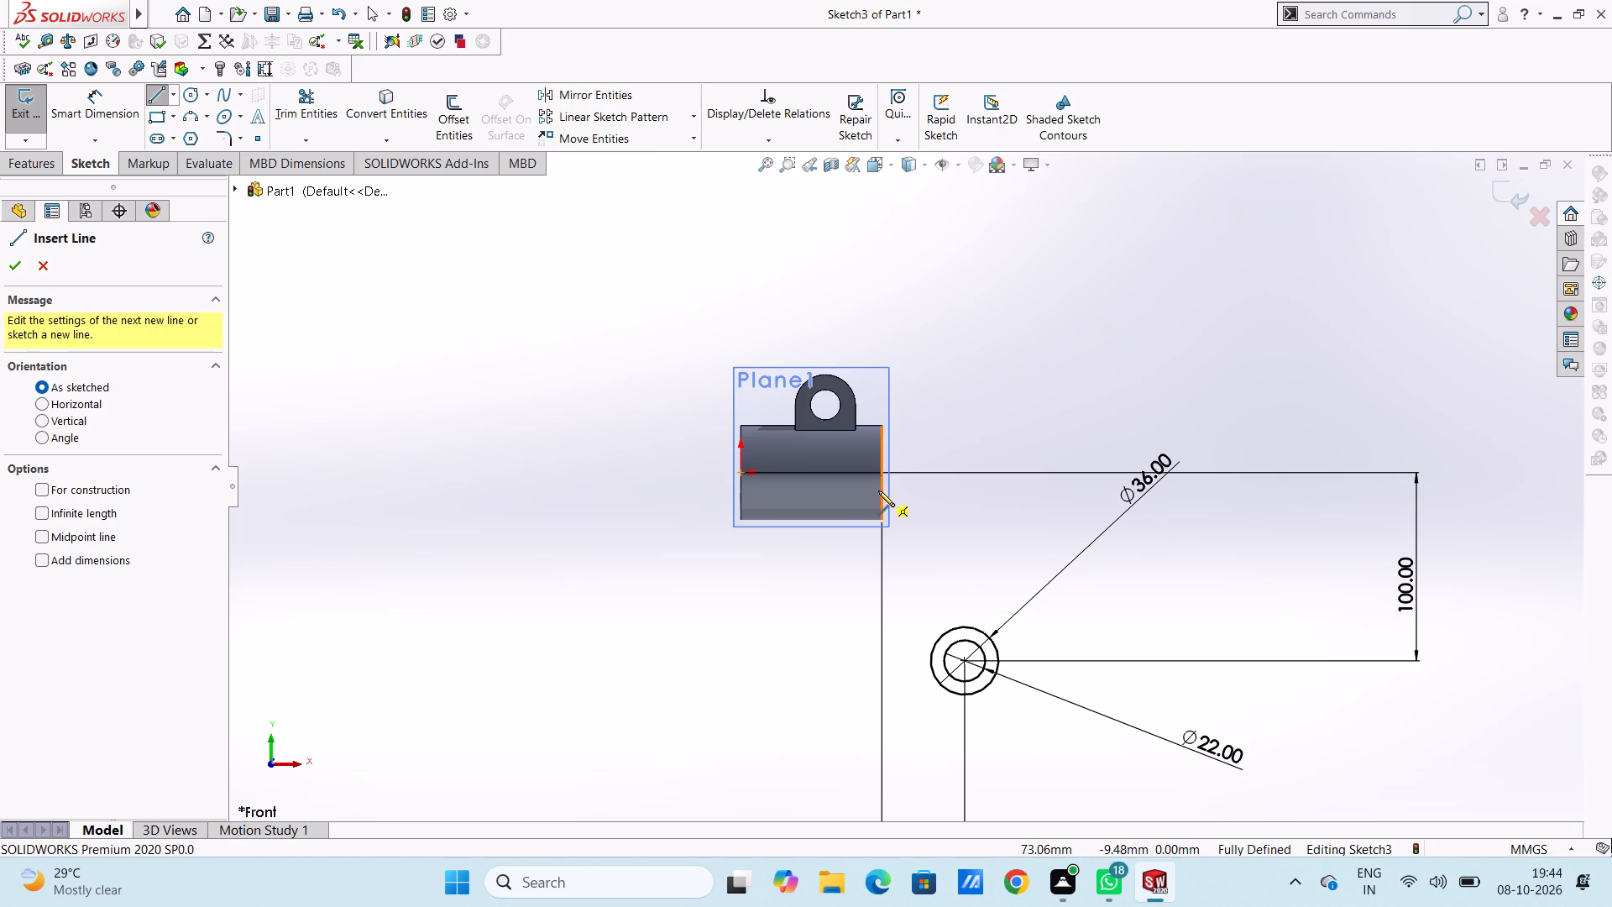
pyautogui.click(851, 496)
pyautogui.click(850, 658)
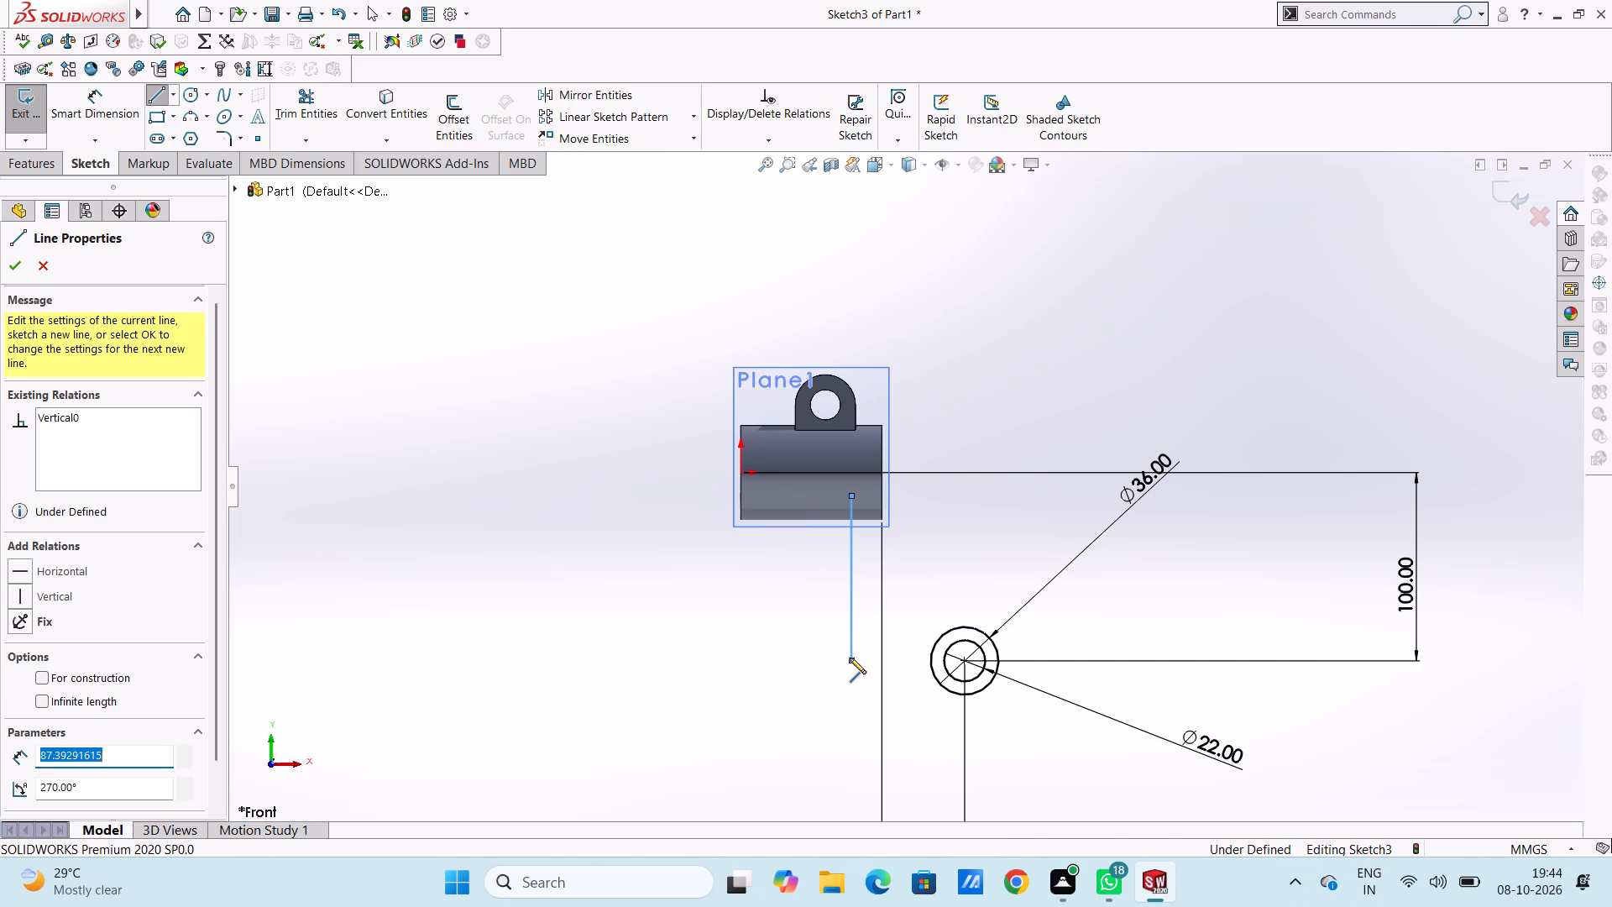
pyautogui.click(942, 660)
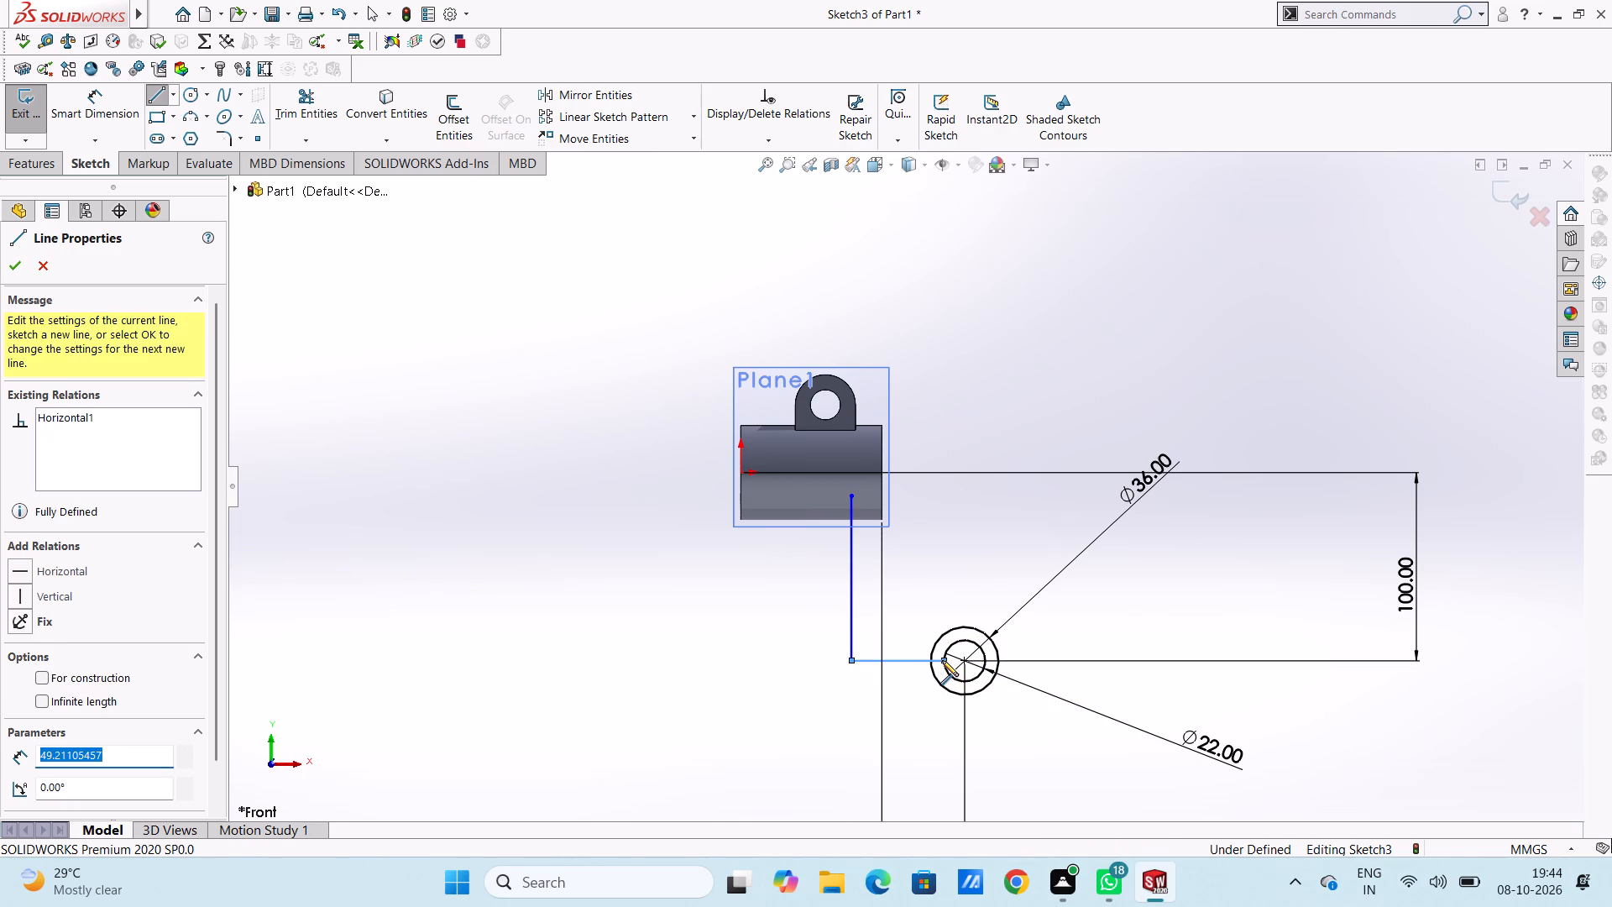
pyautogui.press('Escape')
pyautogui.press('Escape')
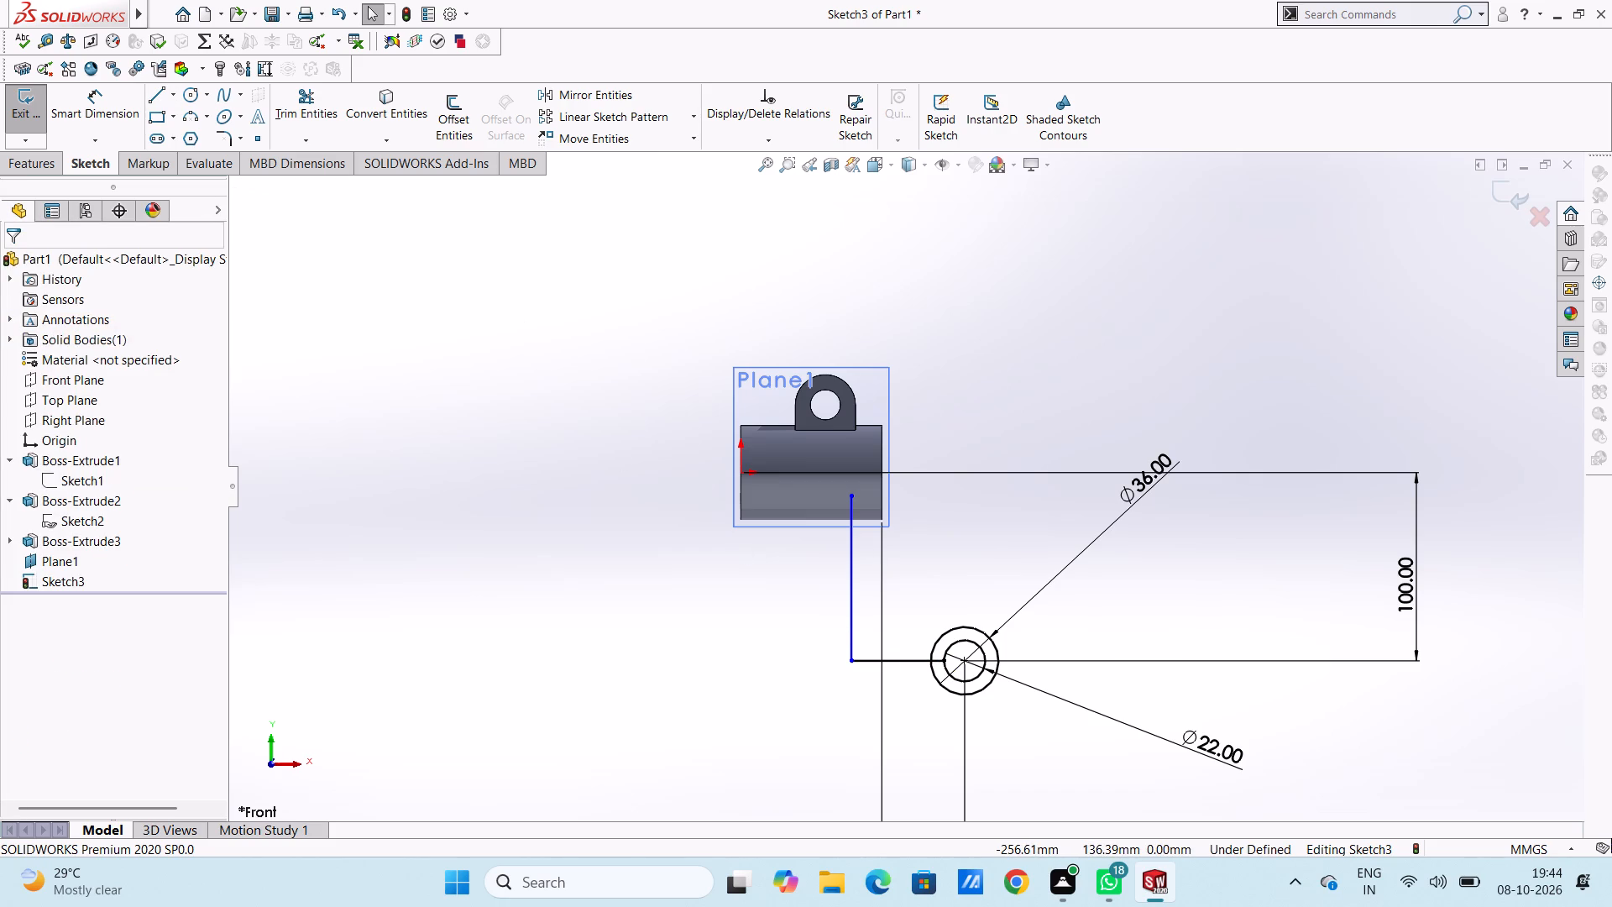
# Dimension the vertical line's length, keeping its drawn value.
pyautogui.click(113, 113)
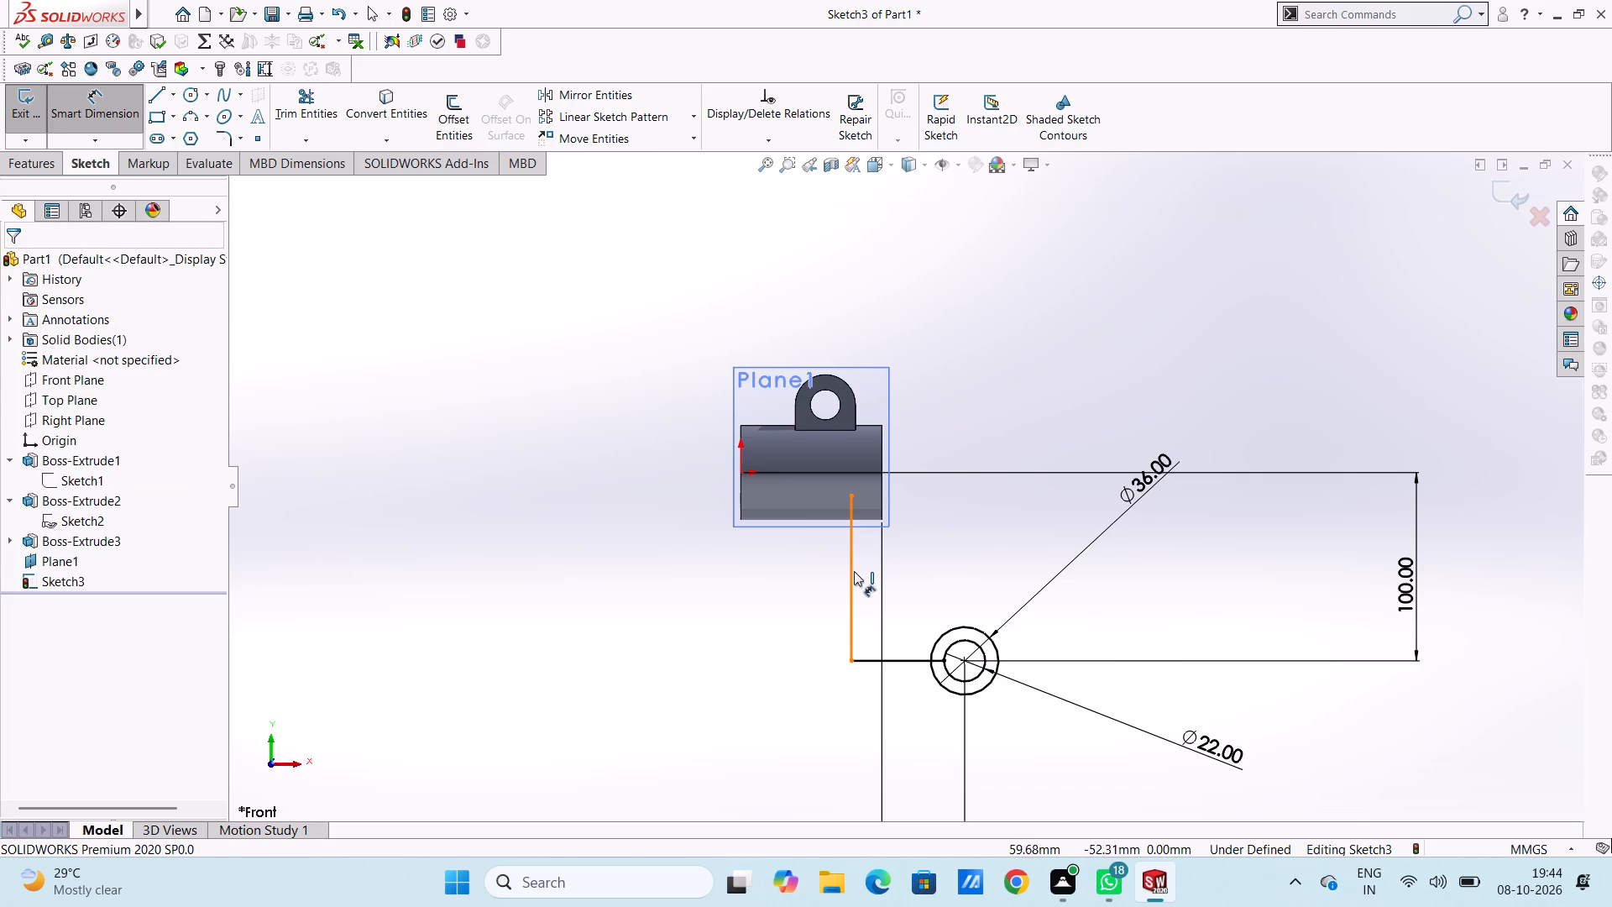
pyautogui.click(854, 572)
pyautogui.click(532, 544)
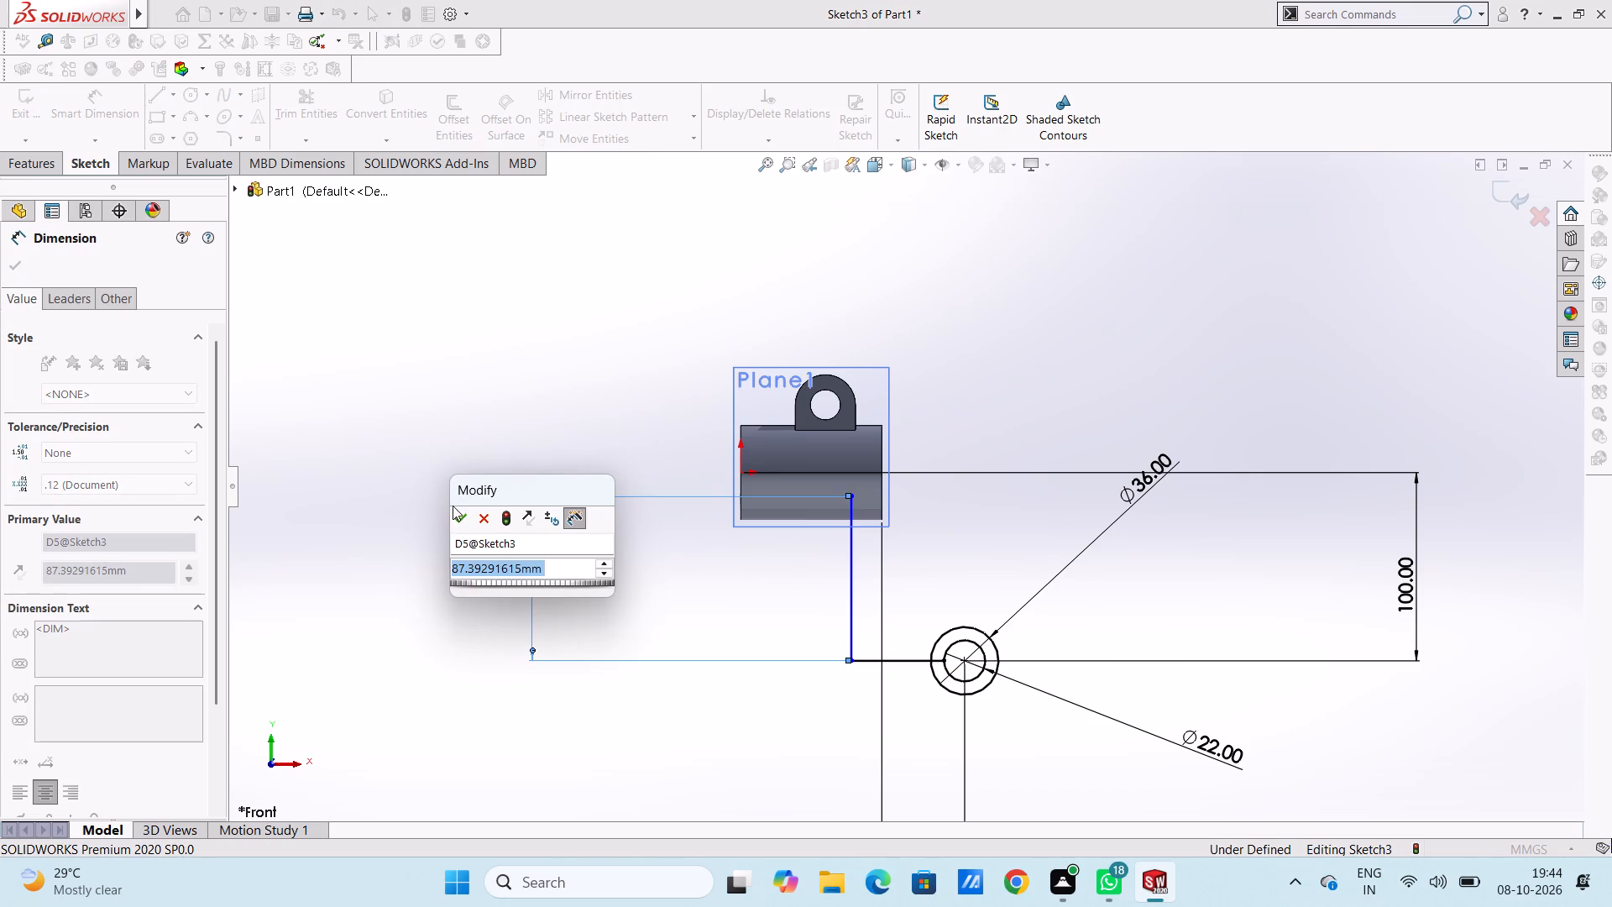
pyautogui.click(453, 506)
pyautogui.click(441, 466)
pyautogui.click(464, 518)
pyautogui.click(461, 486)
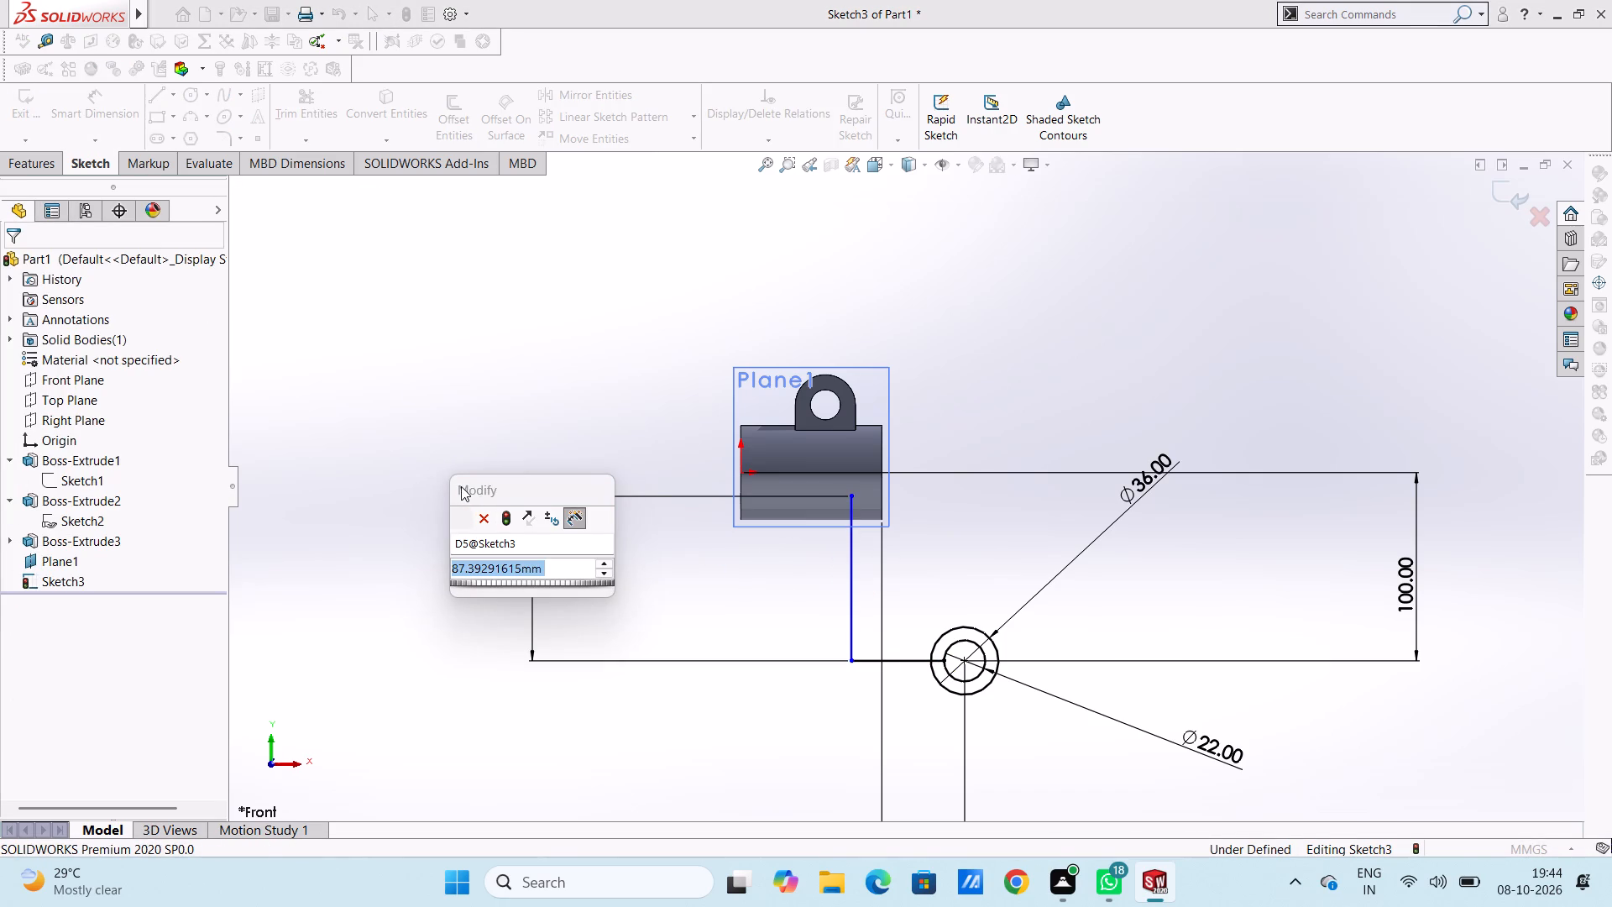
pyautogui.click(479, 477)
# Dimension the horizontal distance between the vertical line and the cylinder's far end edge as 12 mm.
pyautogui.click(851, 513)
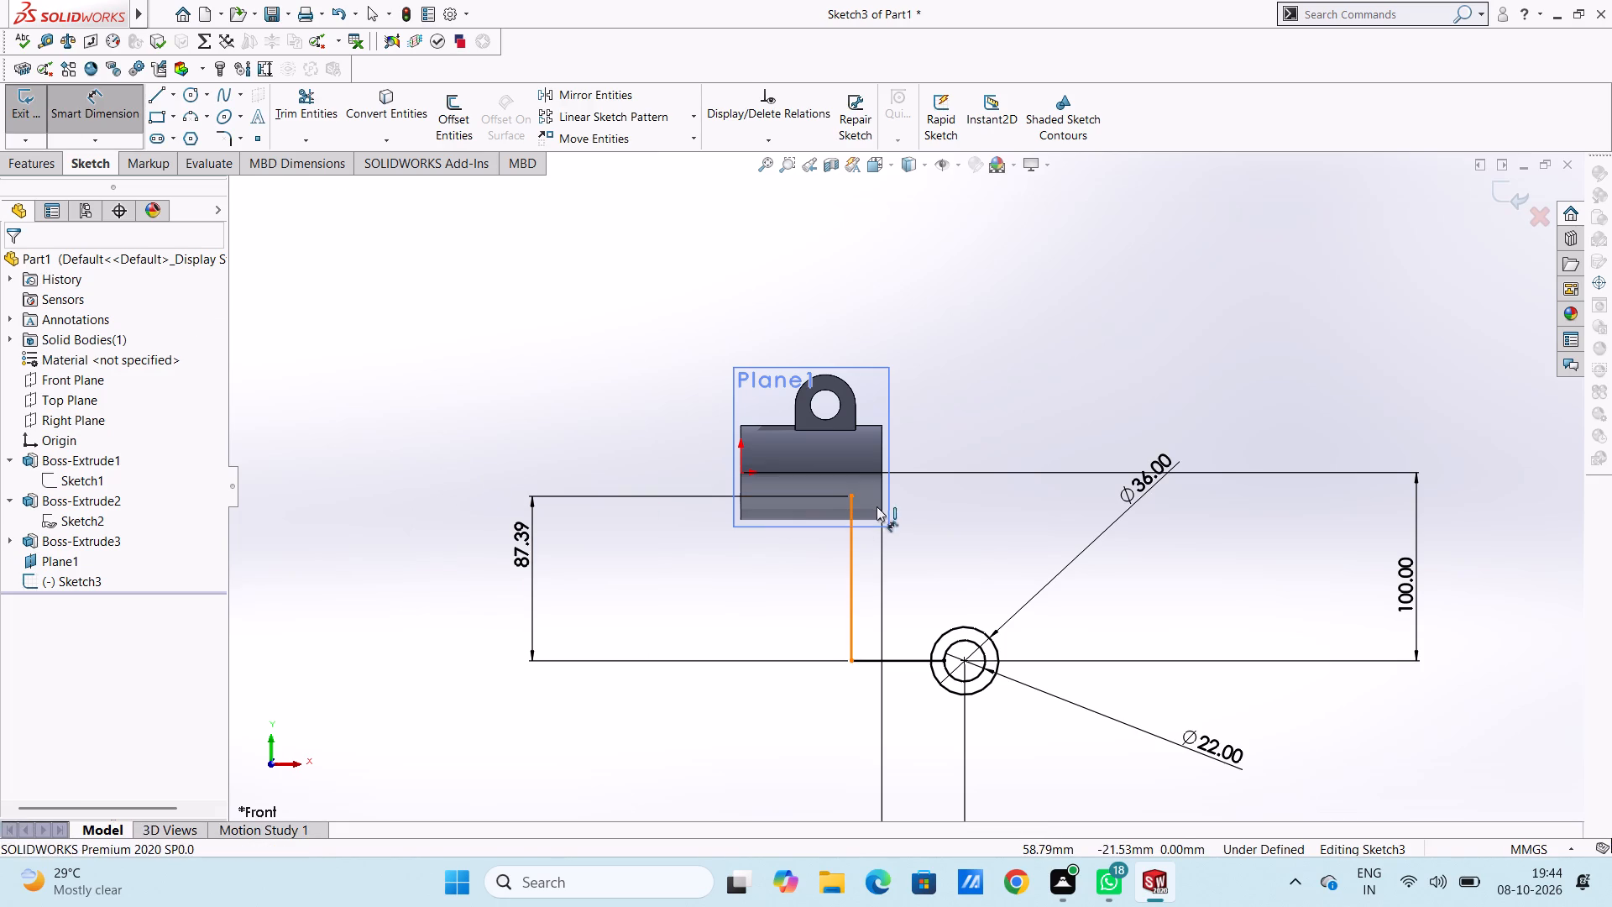
pyautogui.click(881, 507)
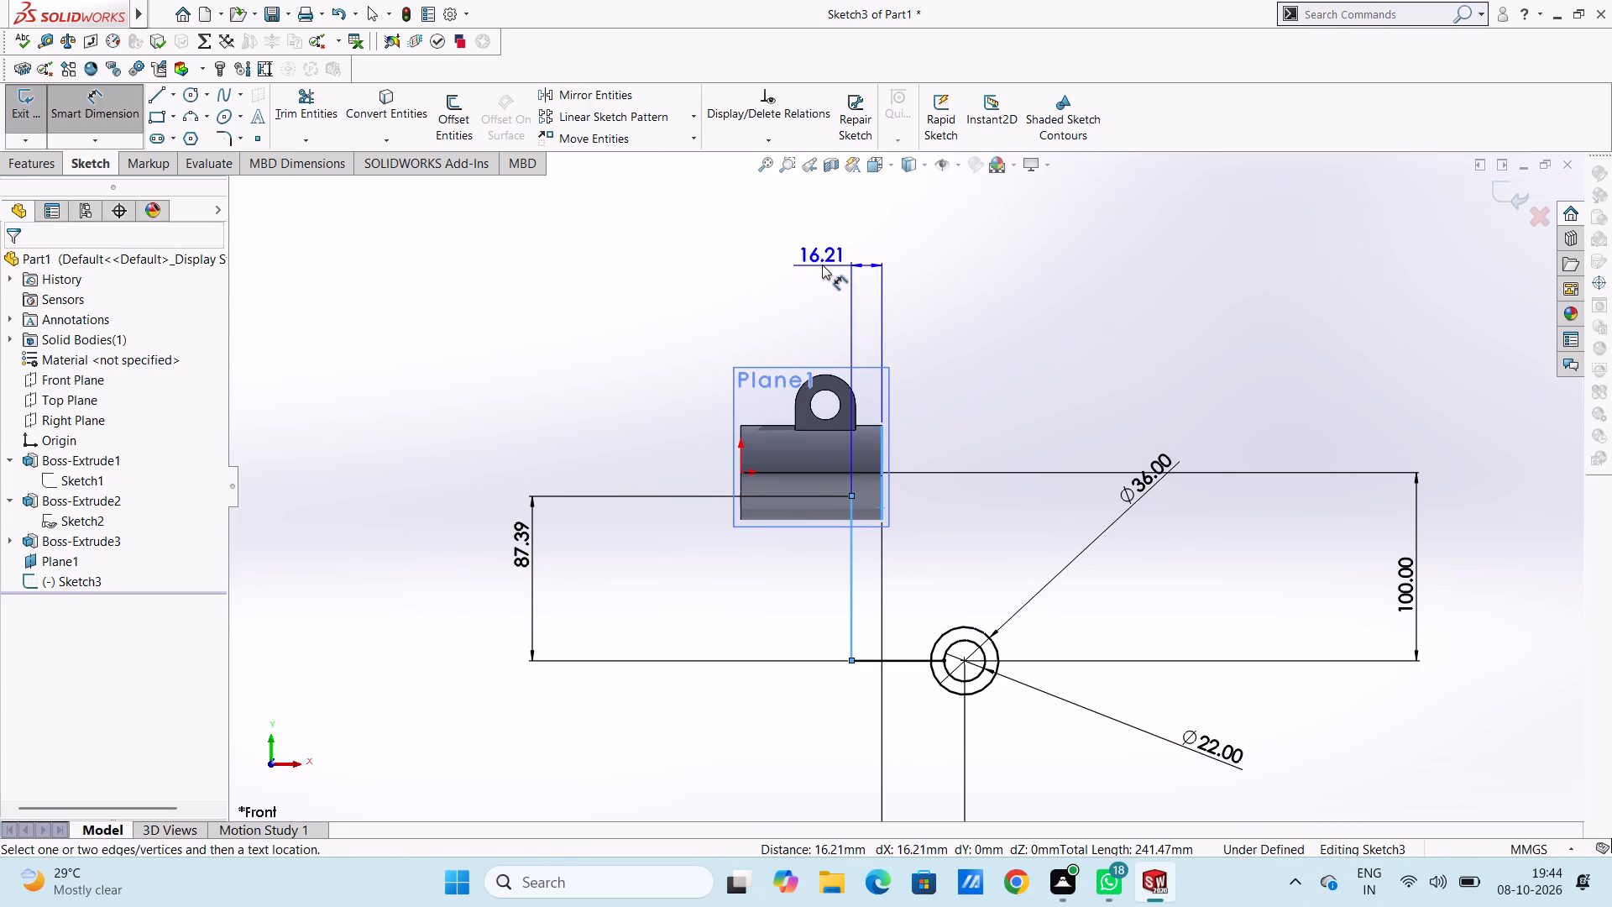
pyautogui.click(822, 260)
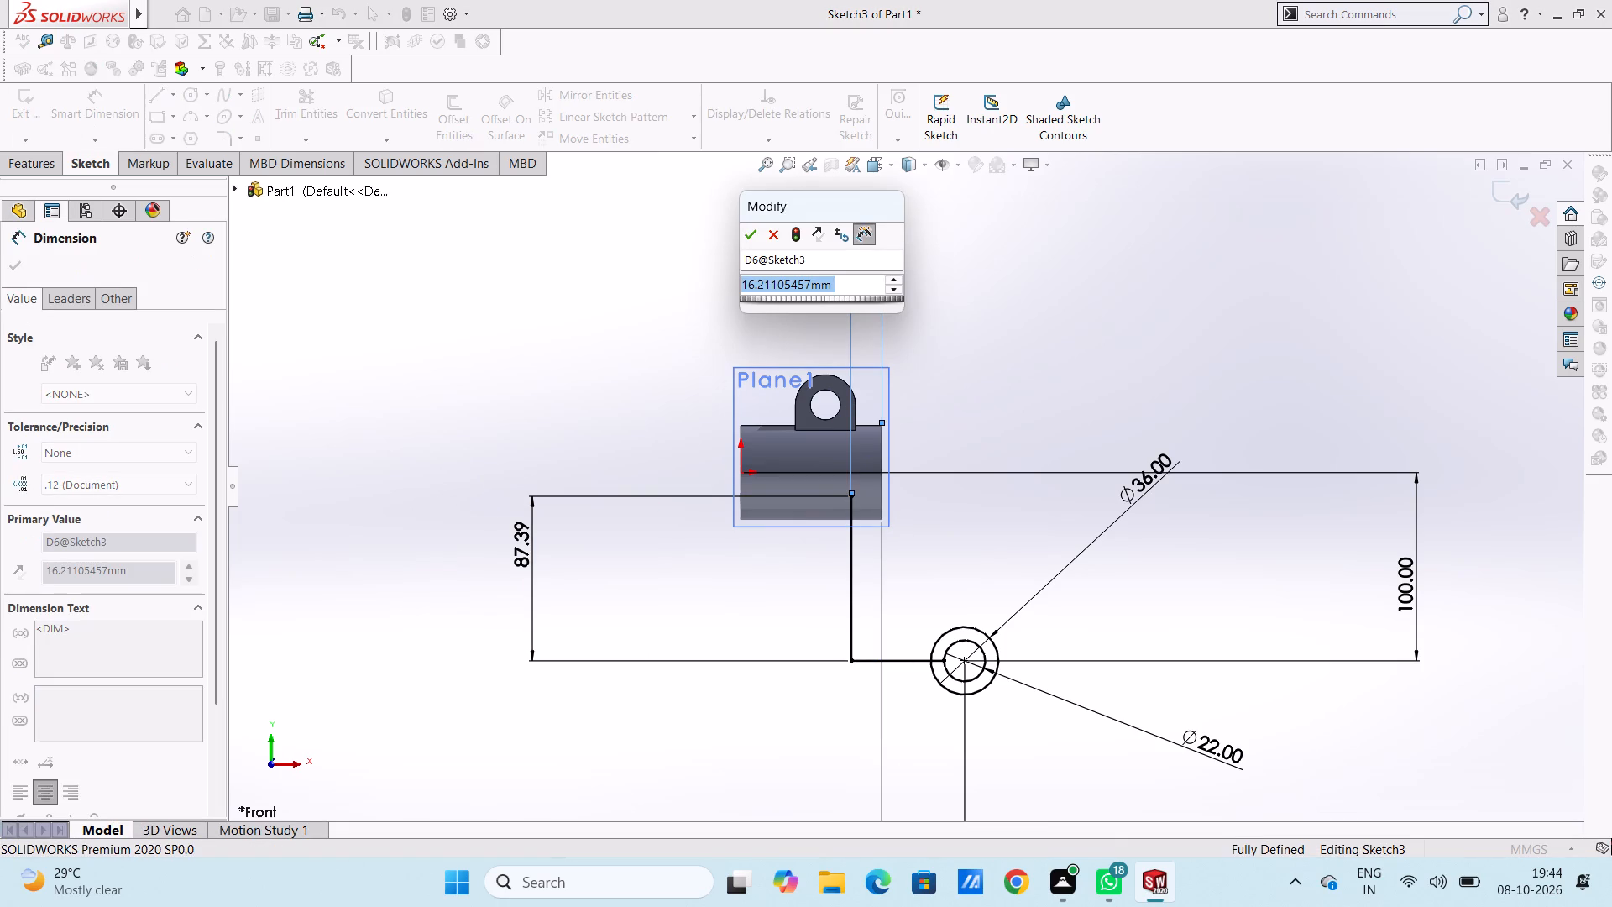
pyautogui.write('12')
pyautogui.press('Return')
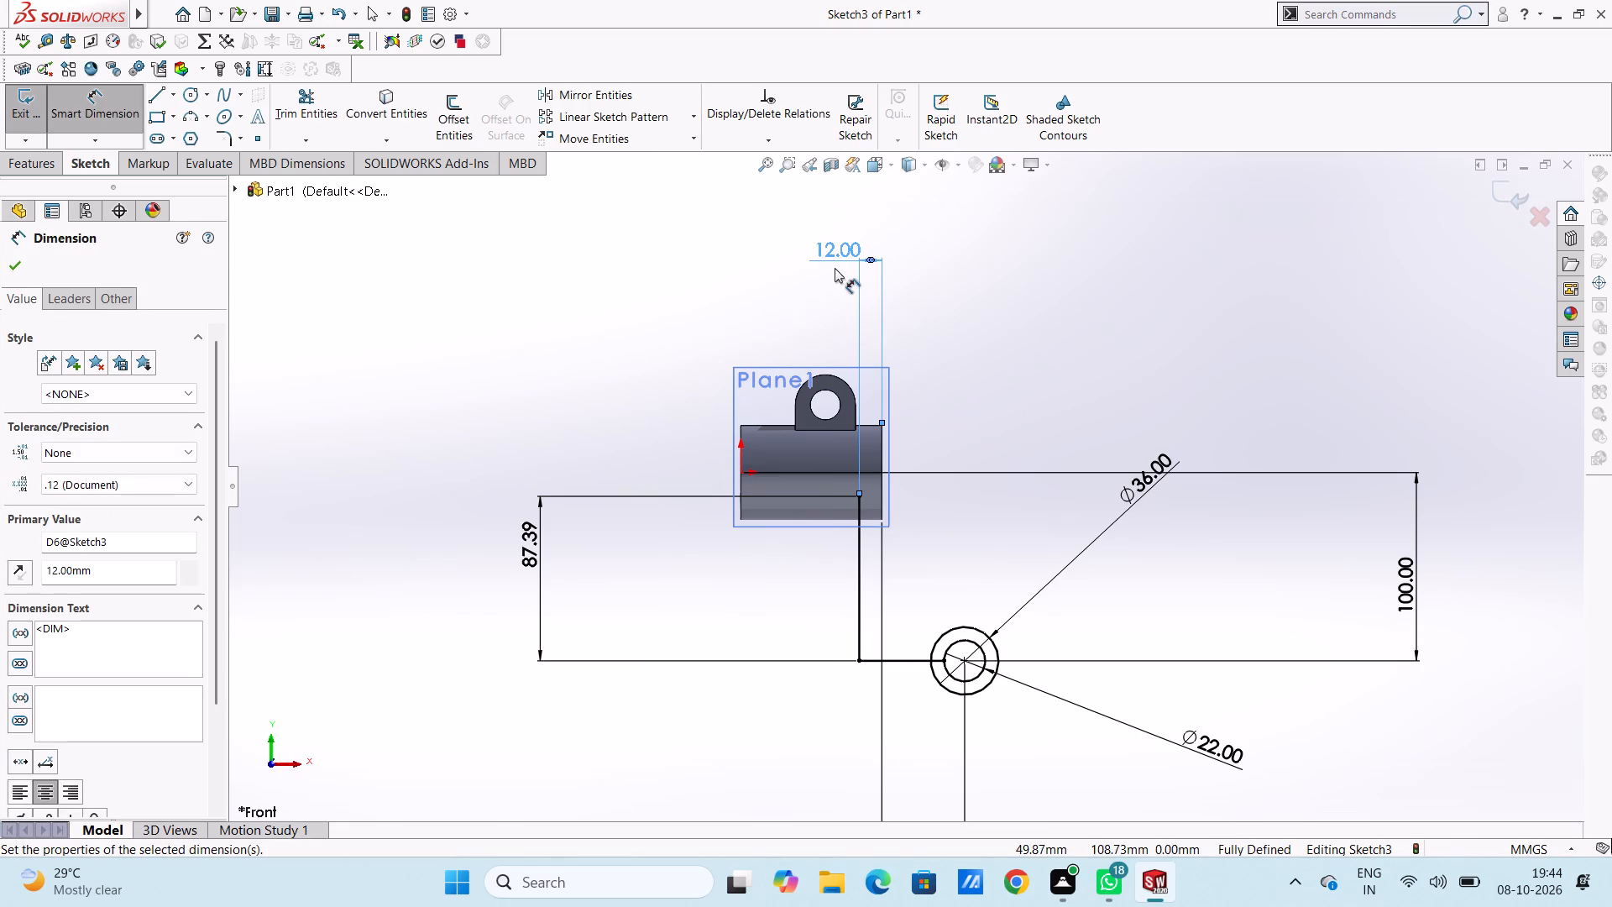
pyautogui.click(651, 332)
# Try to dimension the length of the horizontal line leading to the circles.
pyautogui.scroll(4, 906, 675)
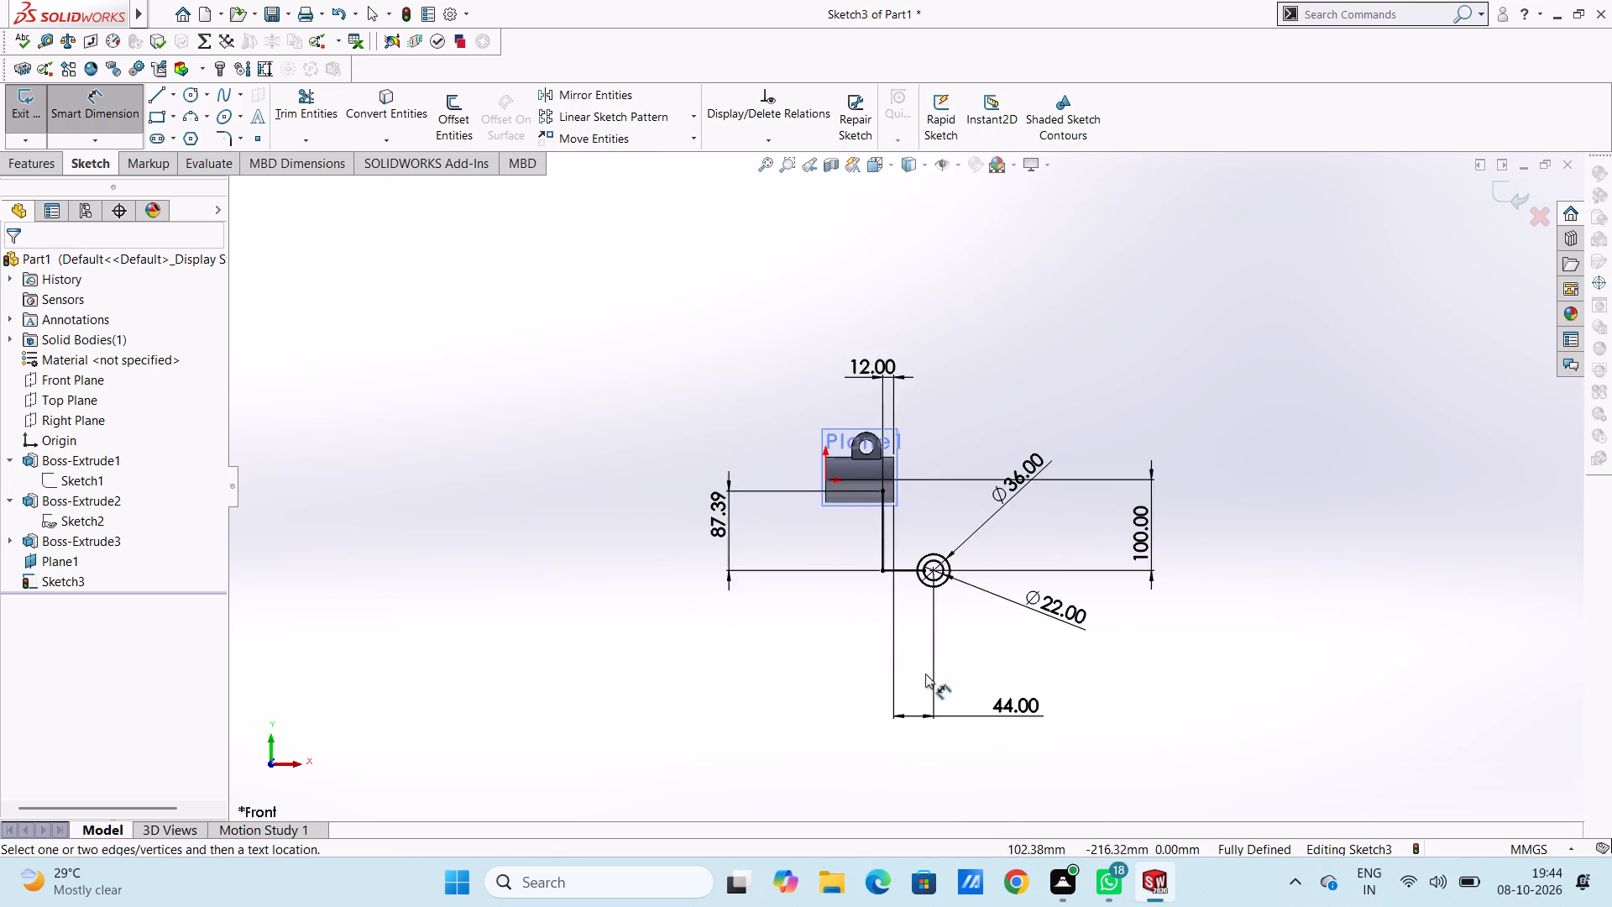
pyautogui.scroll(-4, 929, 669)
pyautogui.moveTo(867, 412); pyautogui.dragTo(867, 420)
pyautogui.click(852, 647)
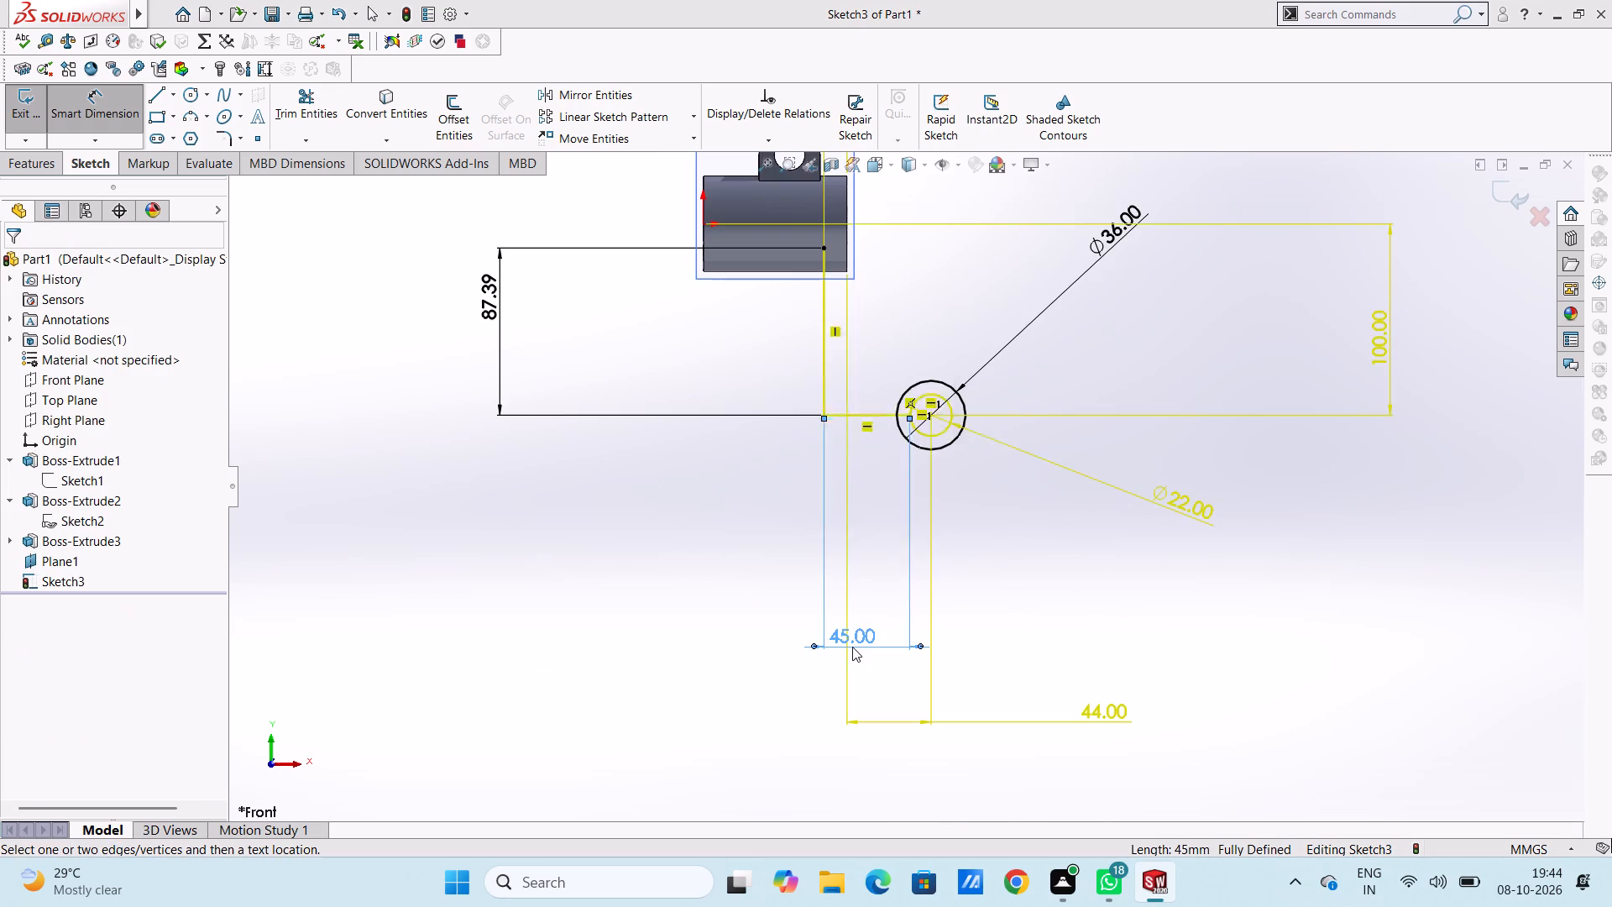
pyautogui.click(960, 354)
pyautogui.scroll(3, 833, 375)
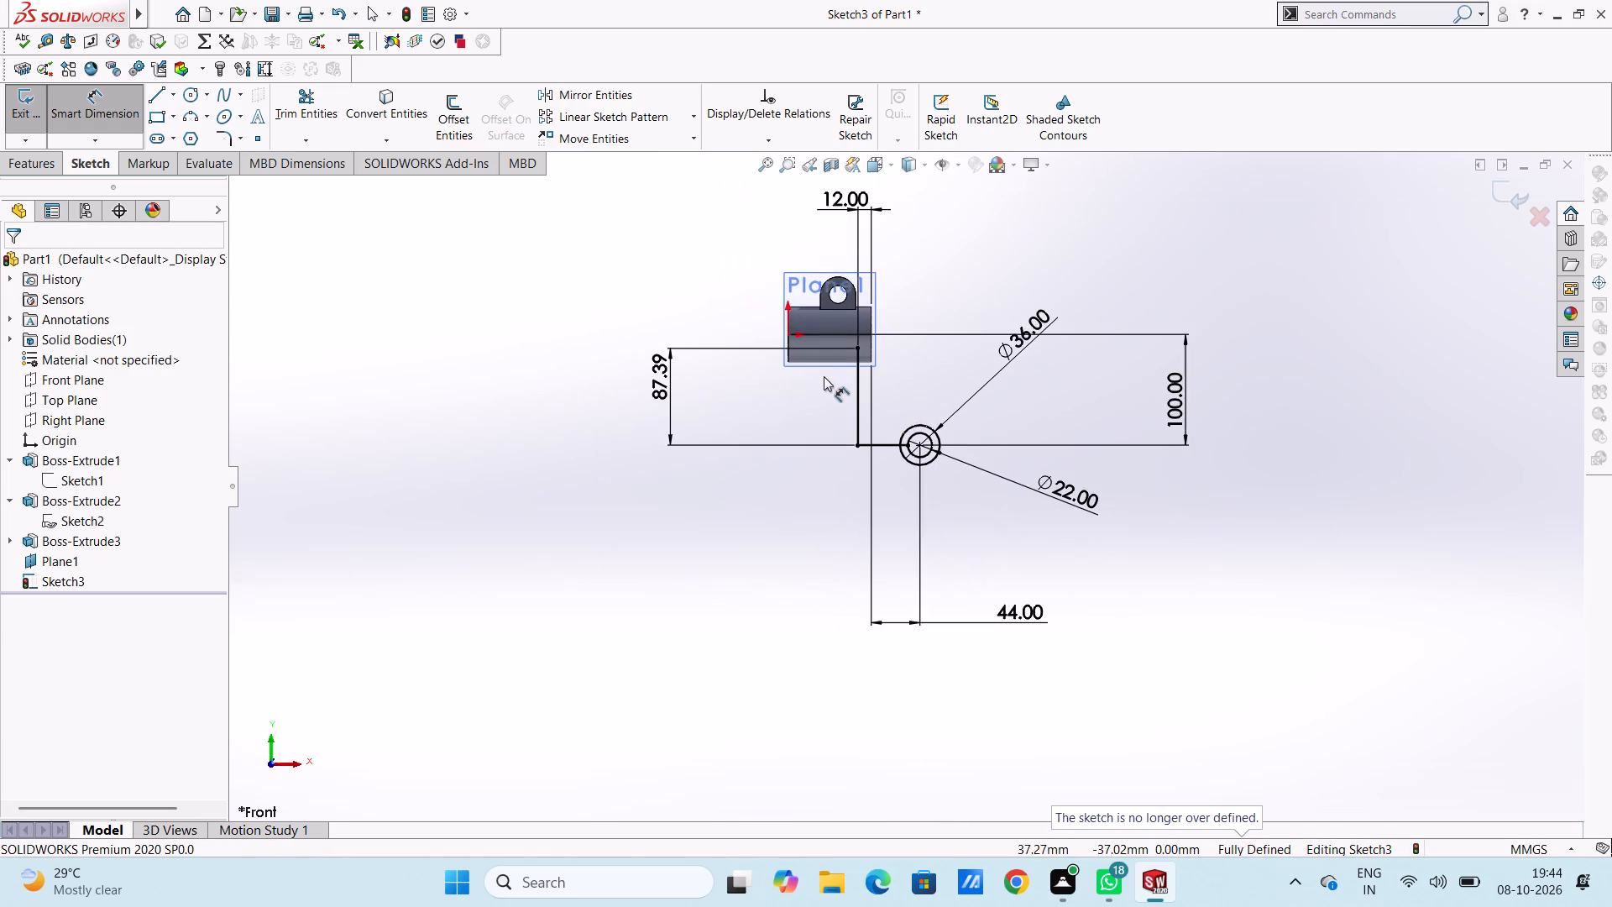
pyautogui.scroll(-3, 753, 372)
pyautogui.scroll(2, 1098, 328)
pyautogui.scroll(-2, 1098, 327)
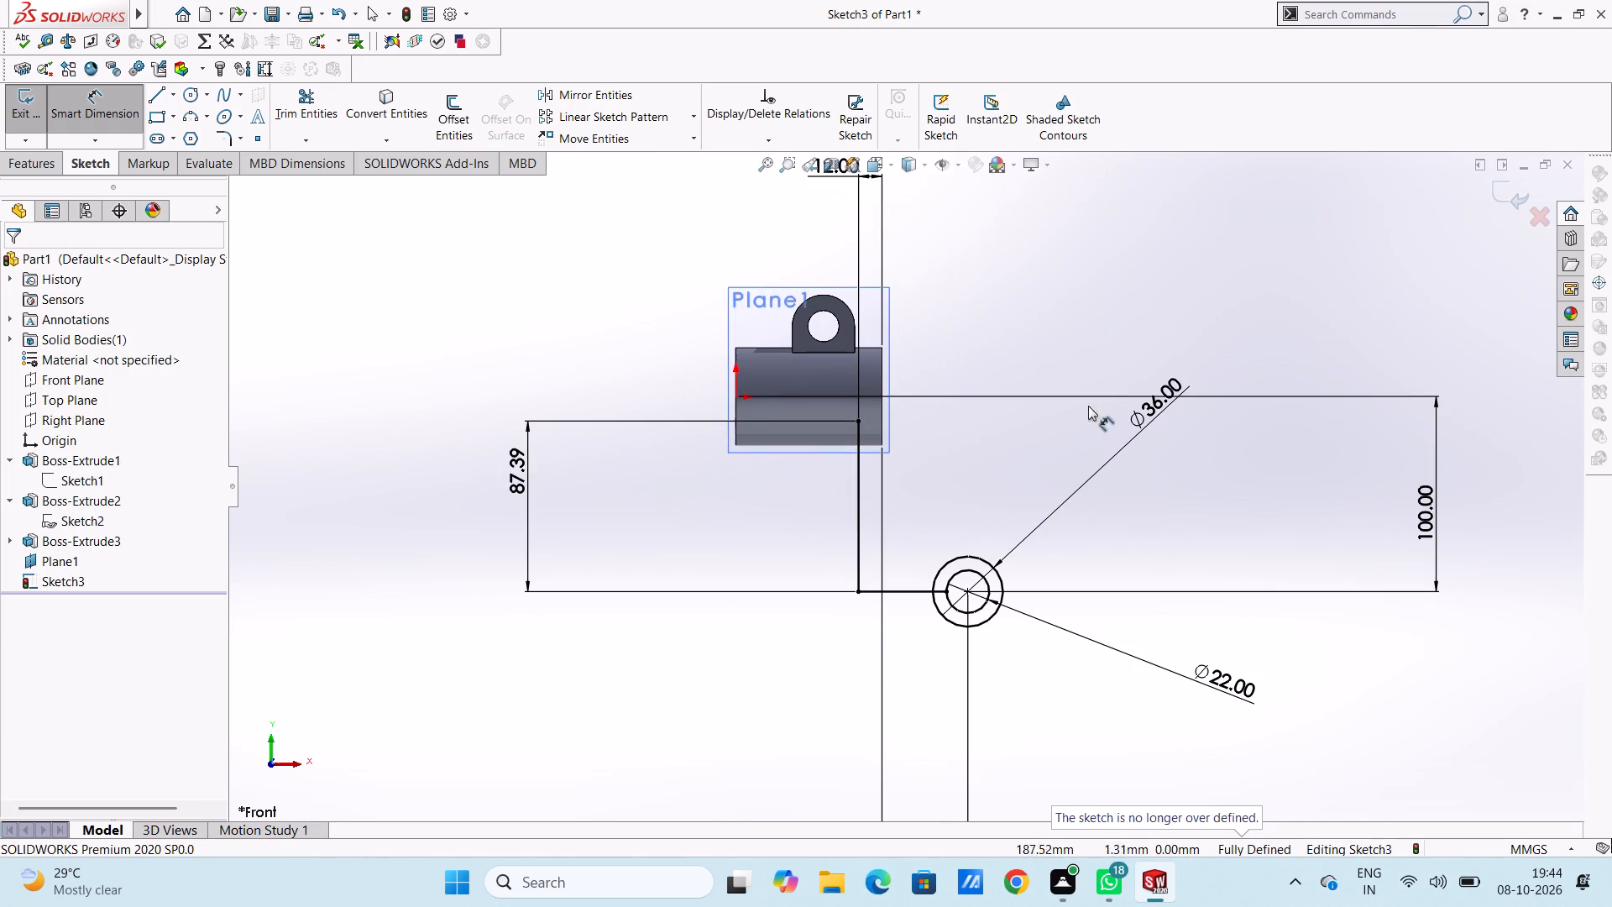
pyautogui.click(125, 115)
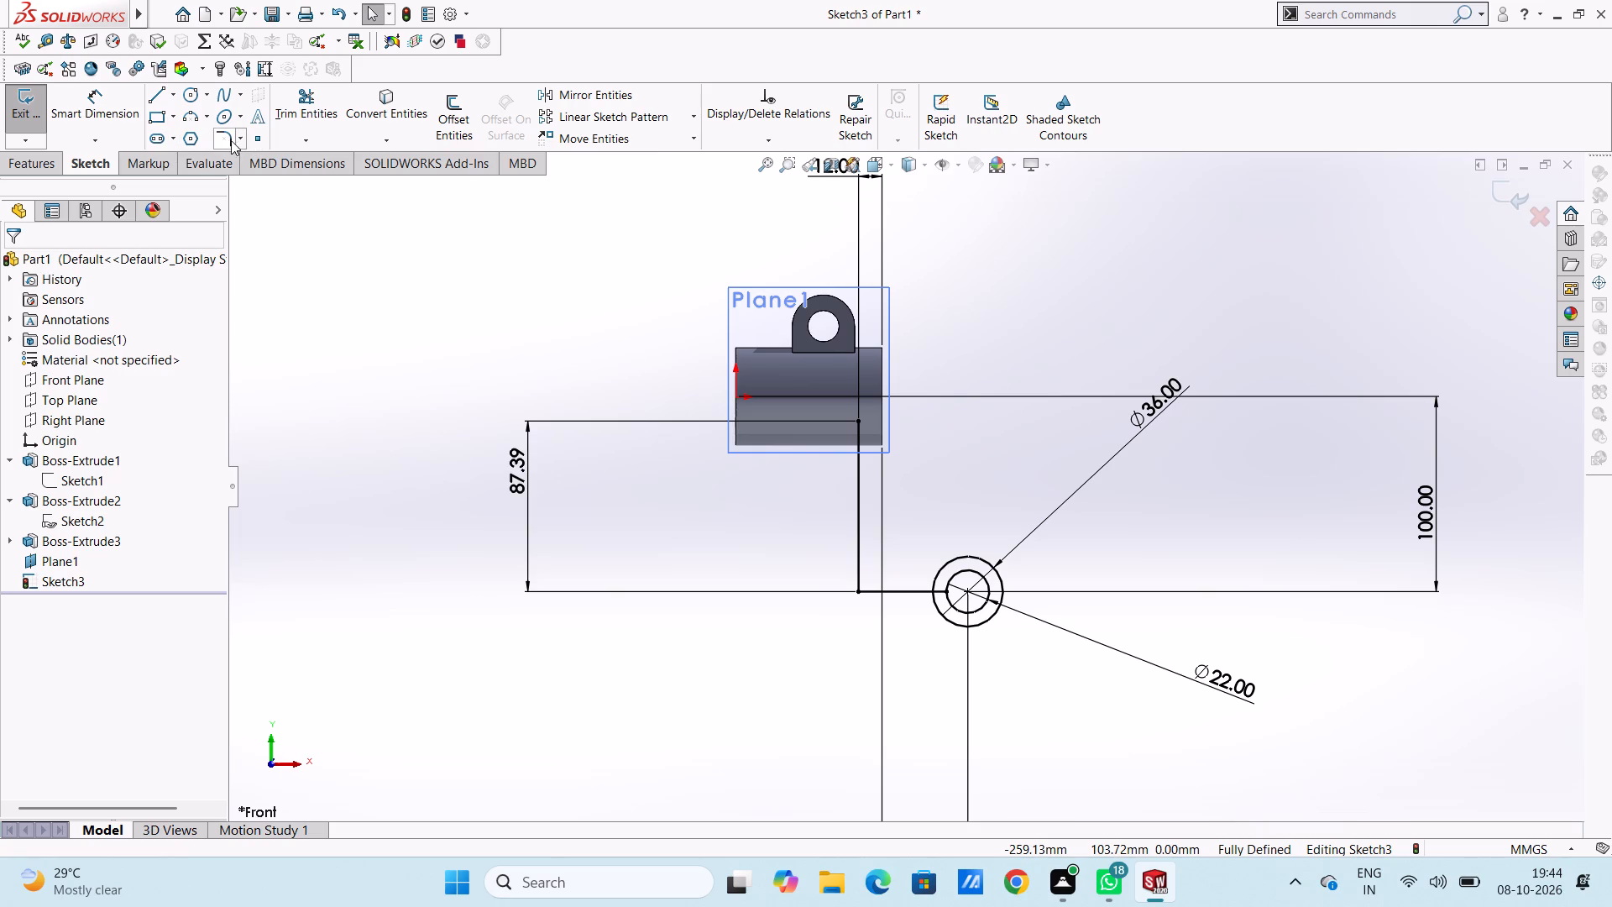
# Add a 24 mm radius sketch fillet at the corner between the vertical and horizontal lines.
pyautogui.click(219, 141)
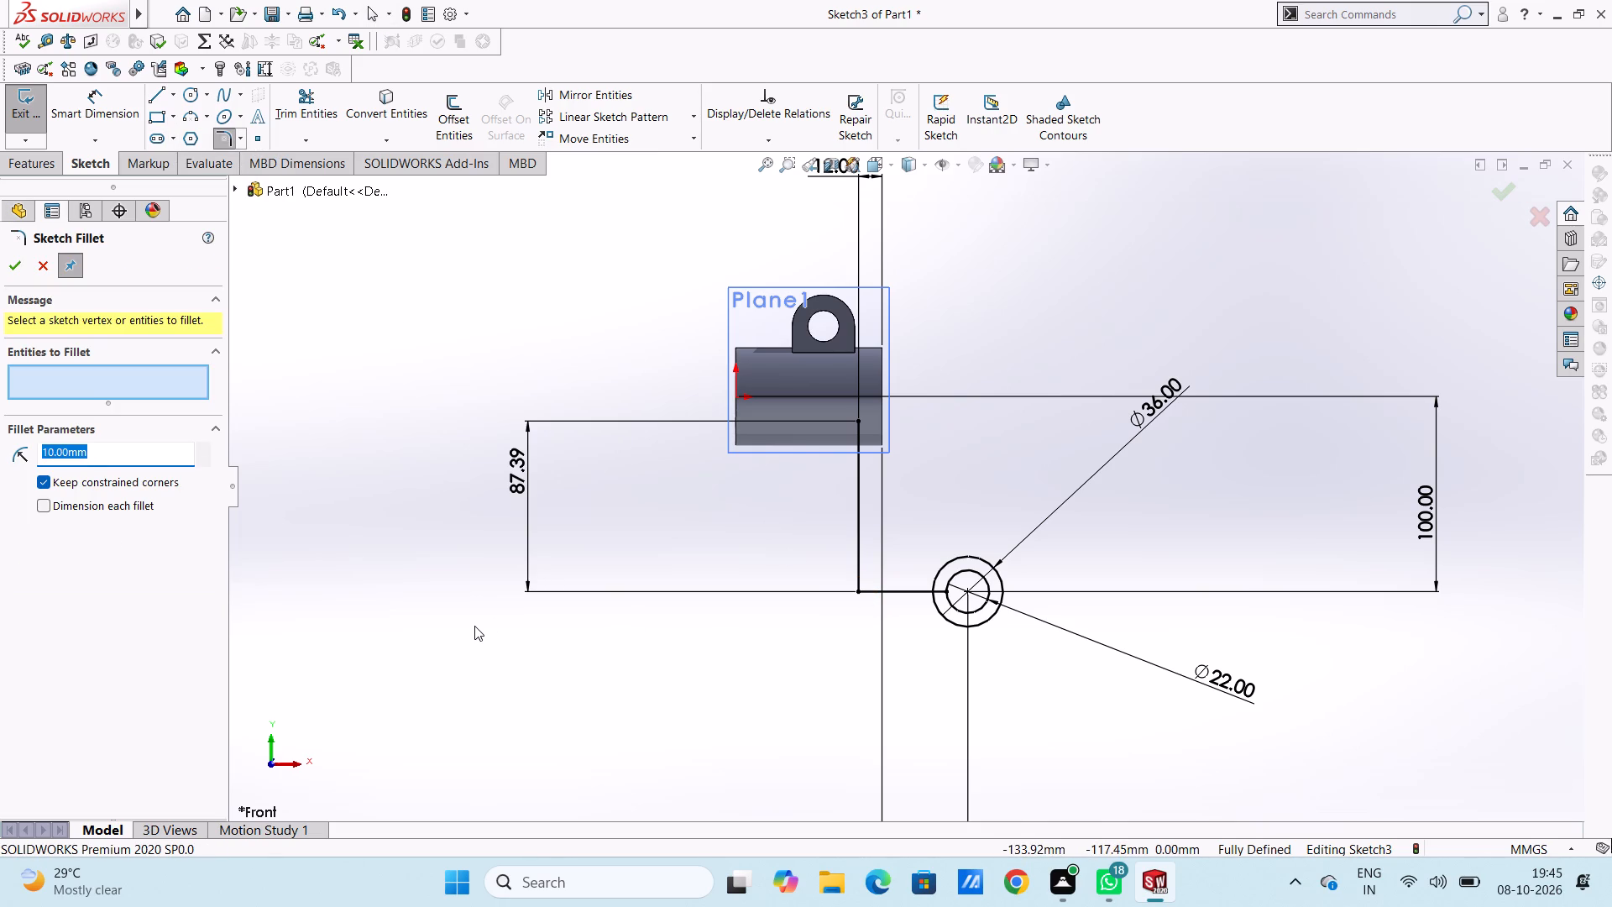
pyautogui.write('24')
pyautogui.press('Return')
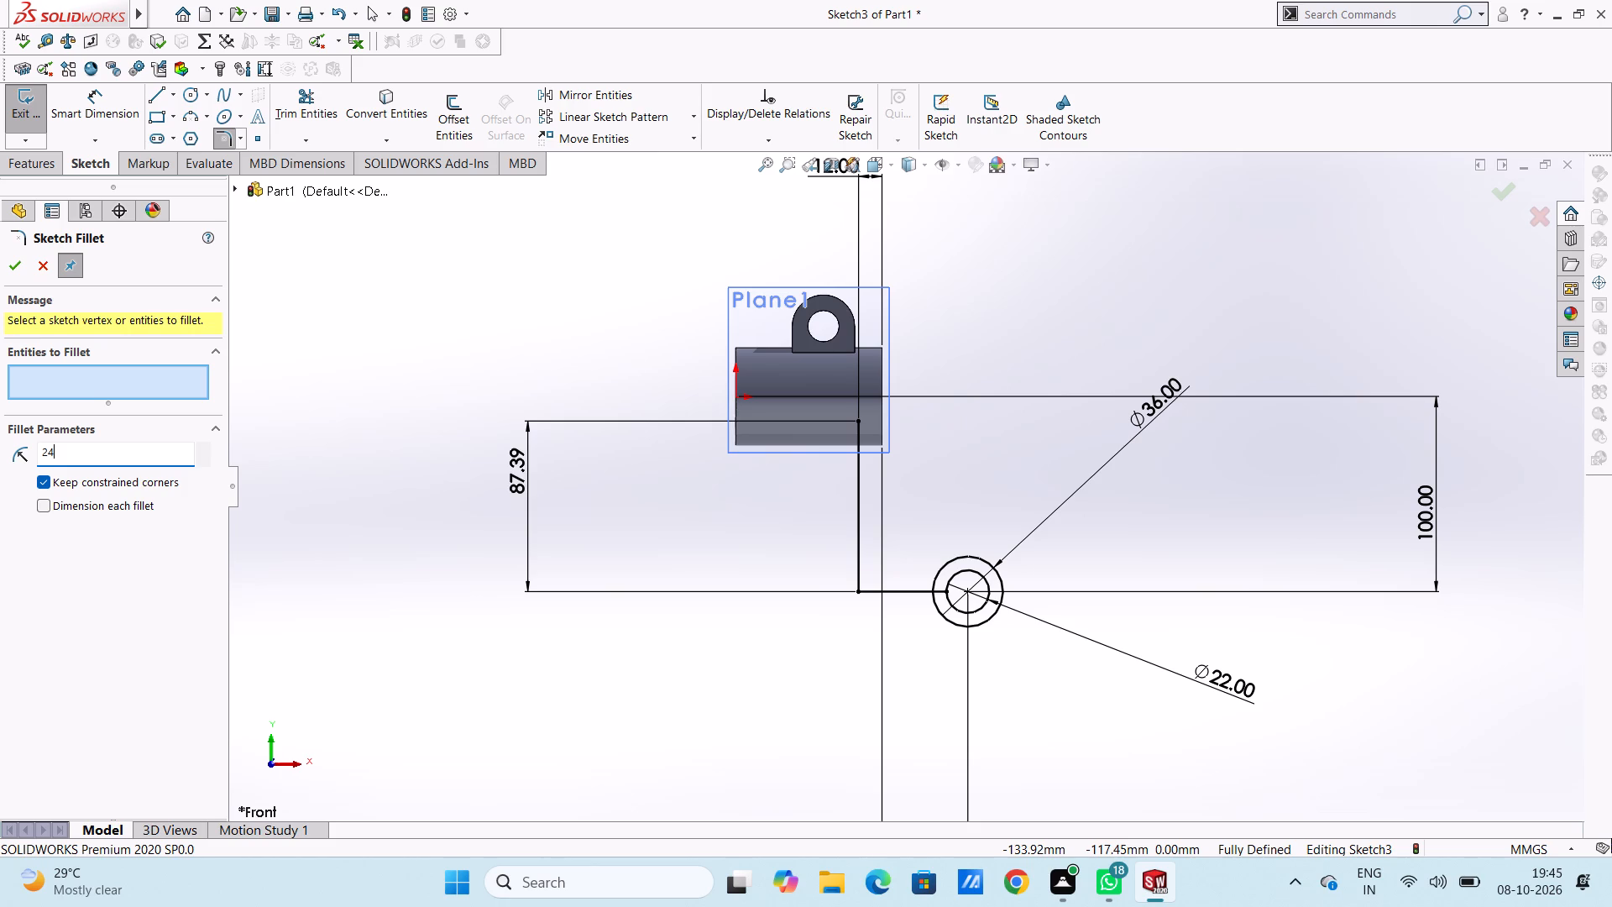
pyautogui.click(860, 595)
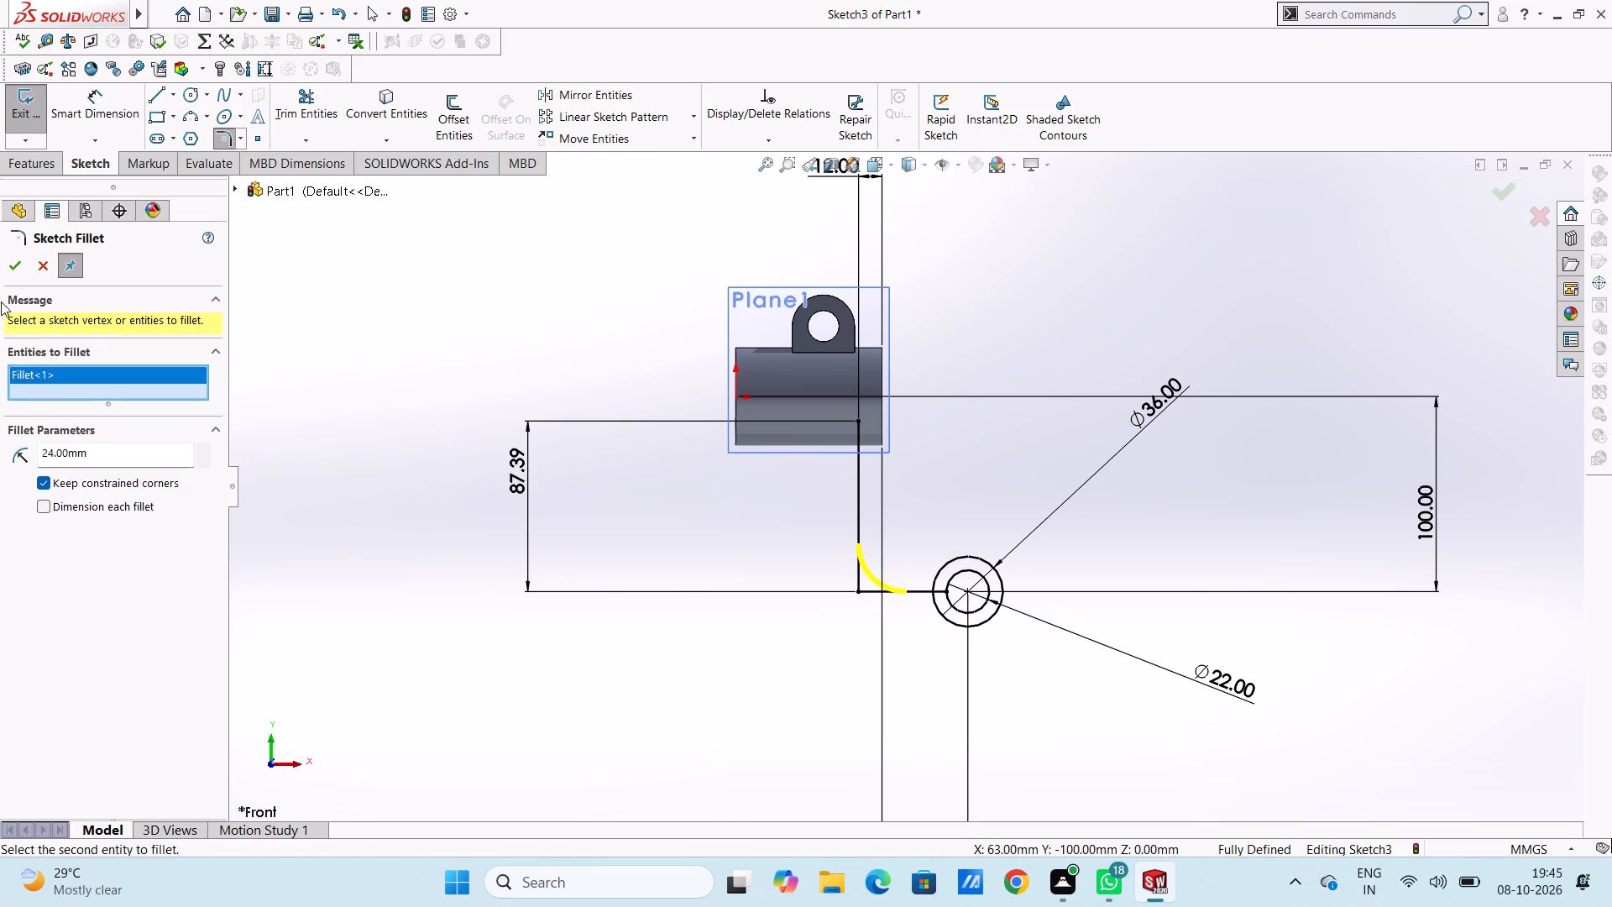
pyautogui.click(13, 271)
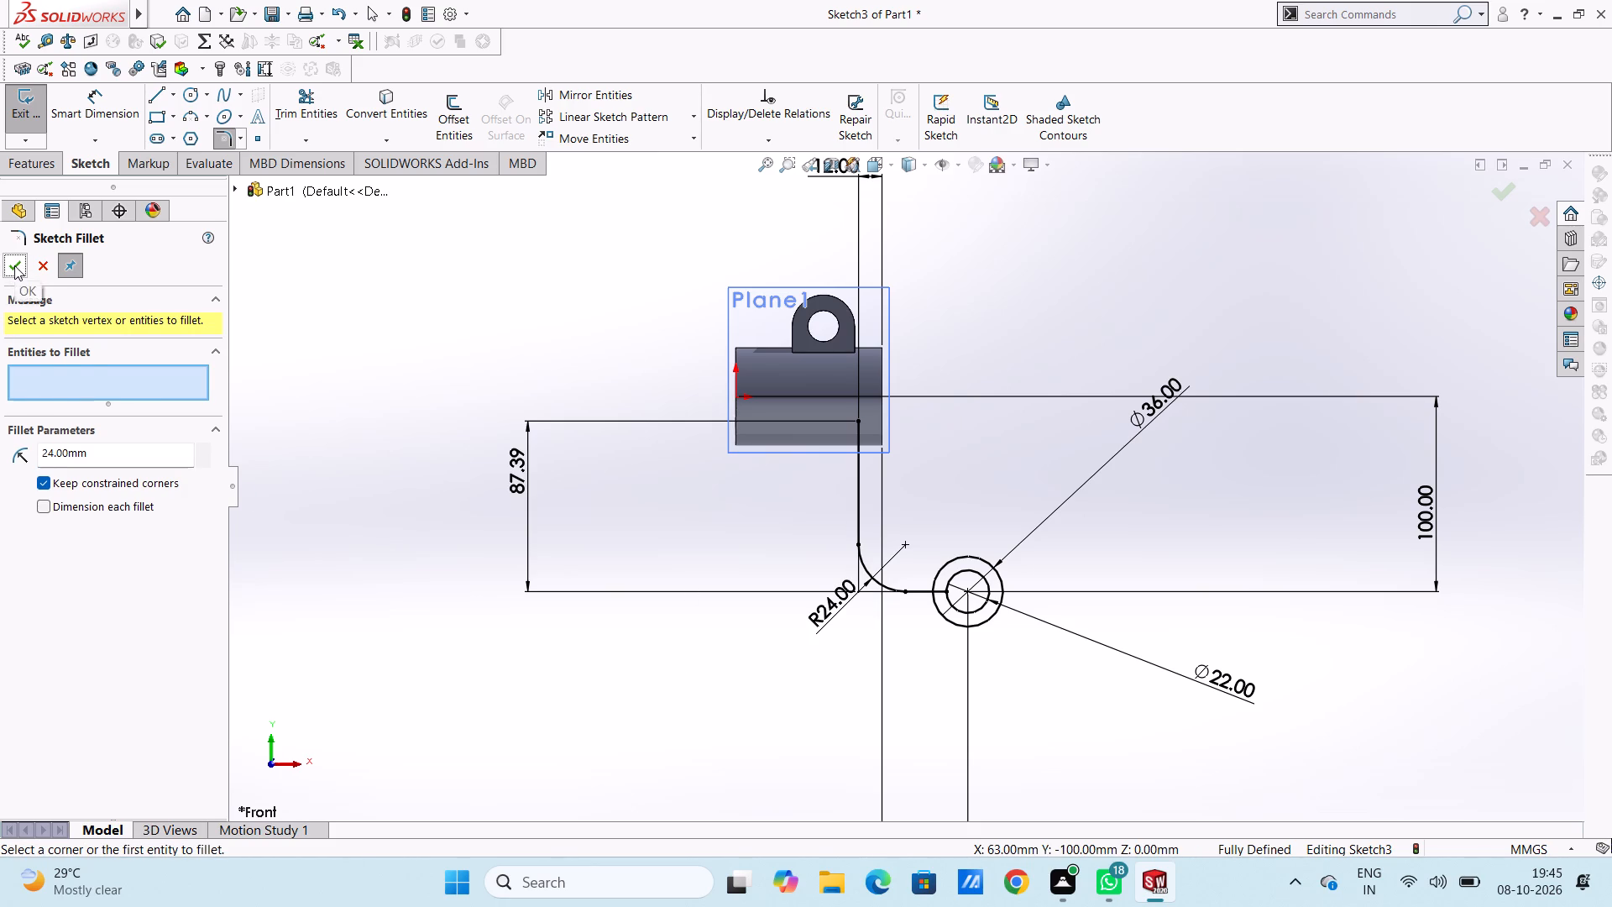
pyautogui.click(14, 265)
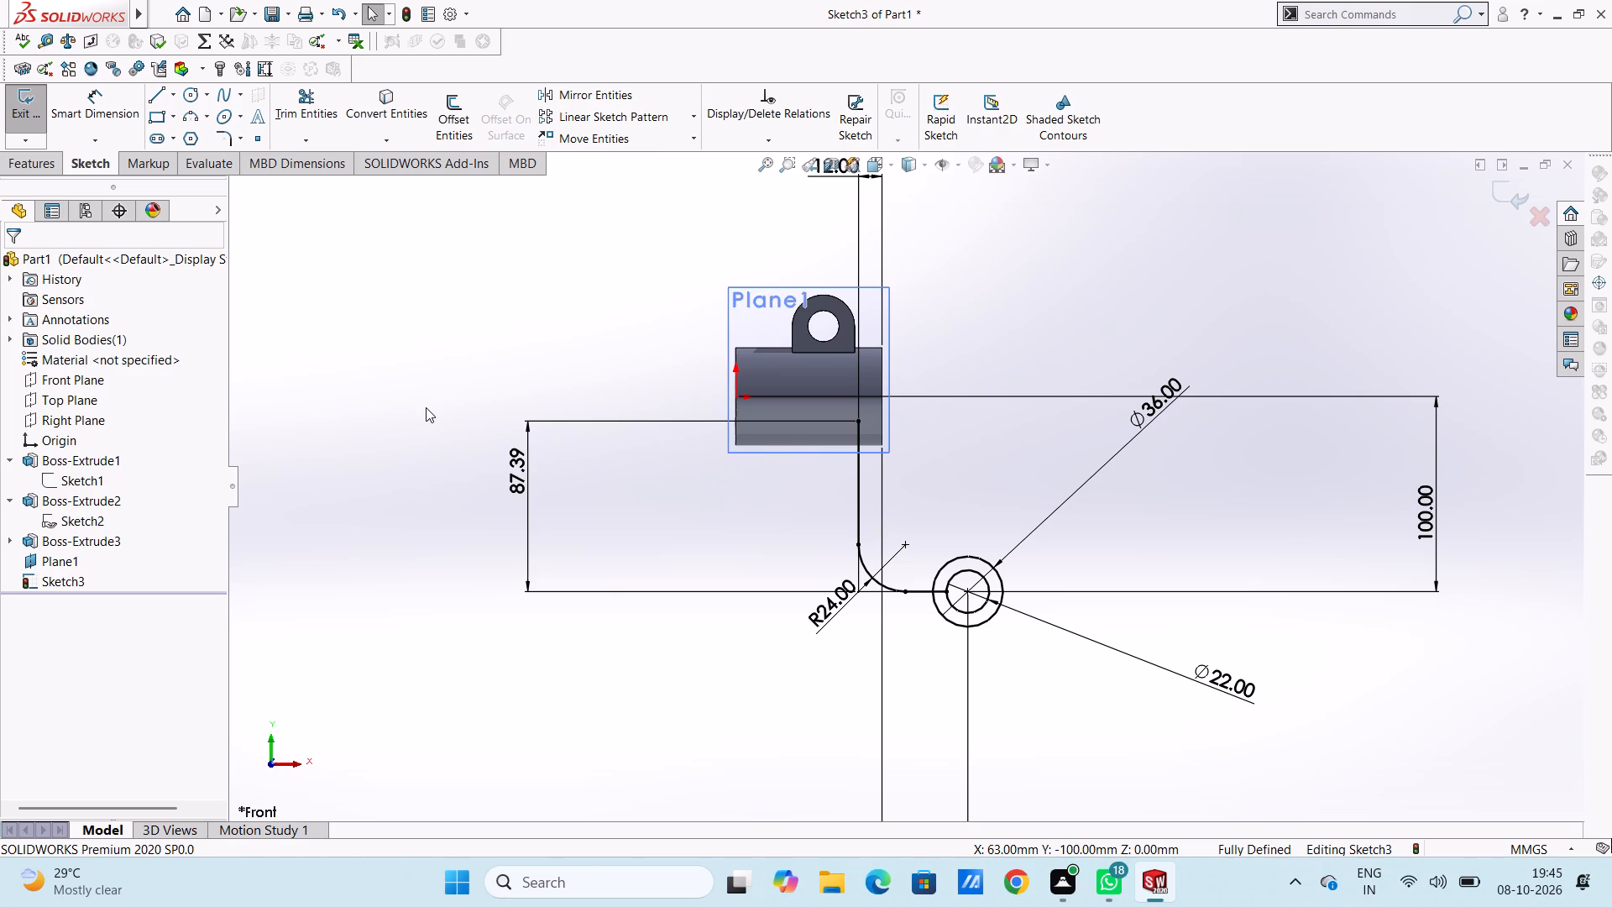
# Set the distance between the vertical line and the cylinder's far end edge to 24 mm.
pyautogui.scroll(4, 669, 323)
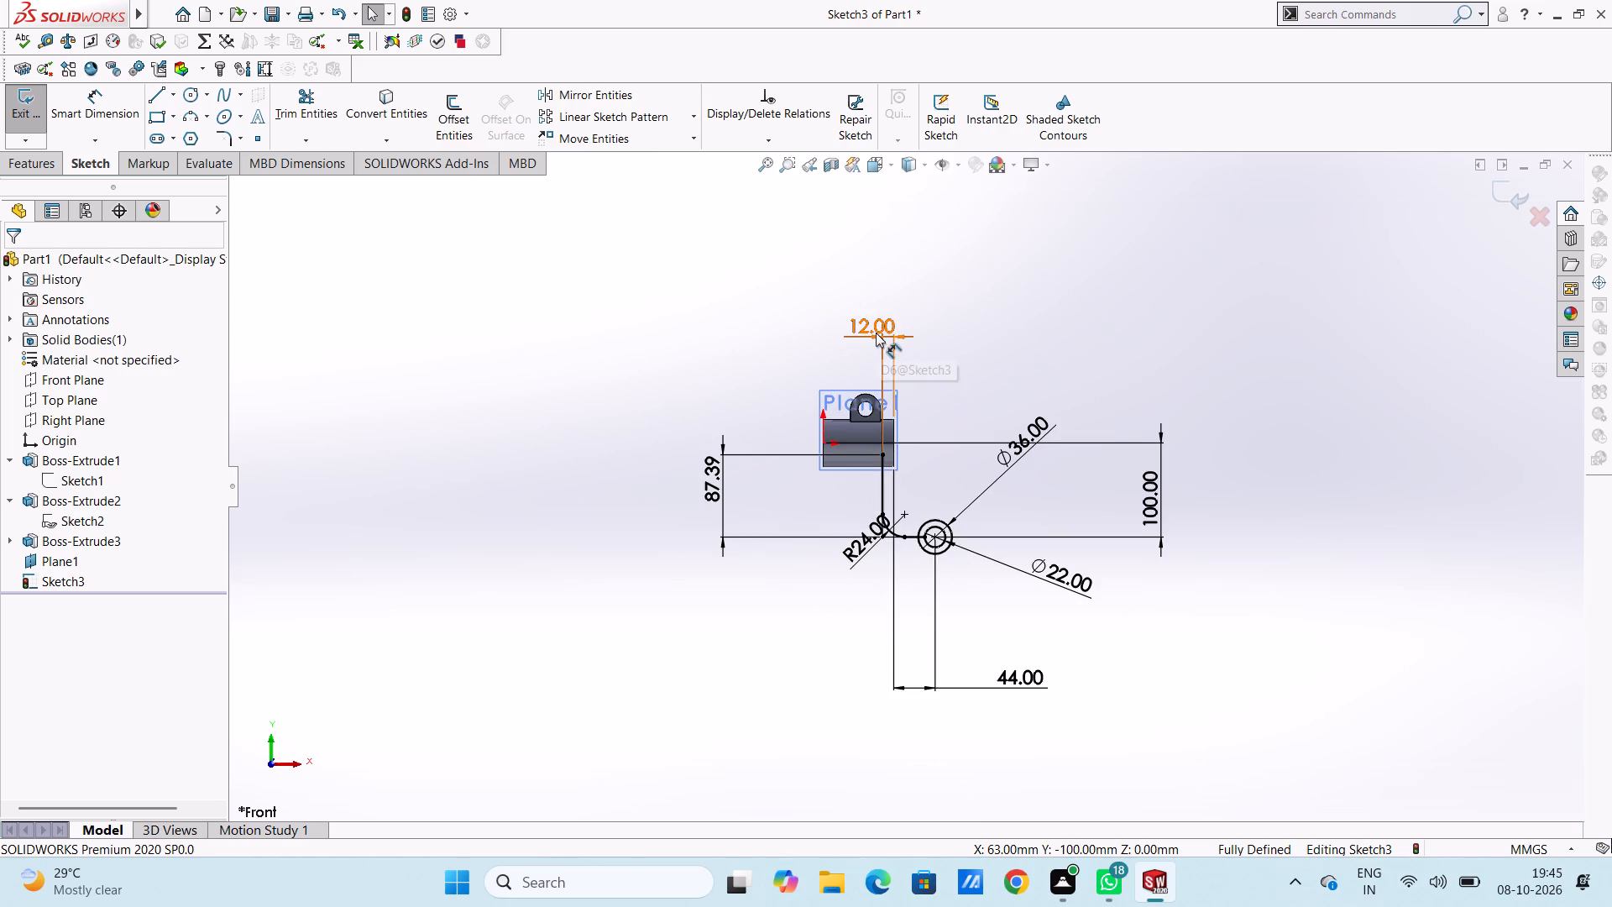
pyautogui.doubleClick(876, 333)
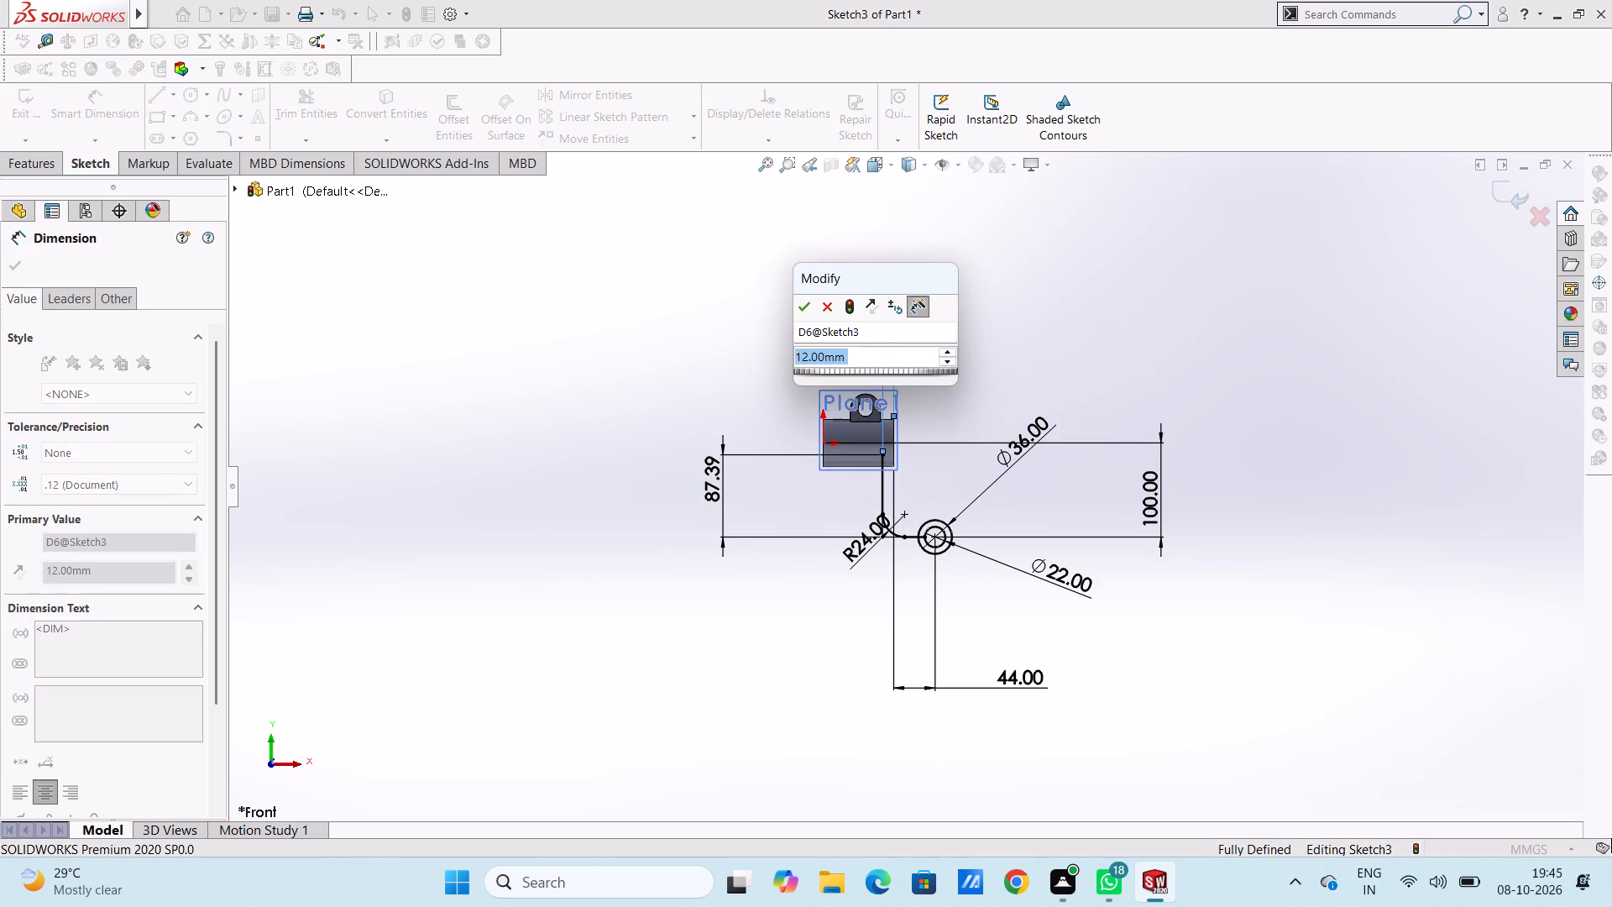
pyautogui.write('24')
pyautogui.press('Return')
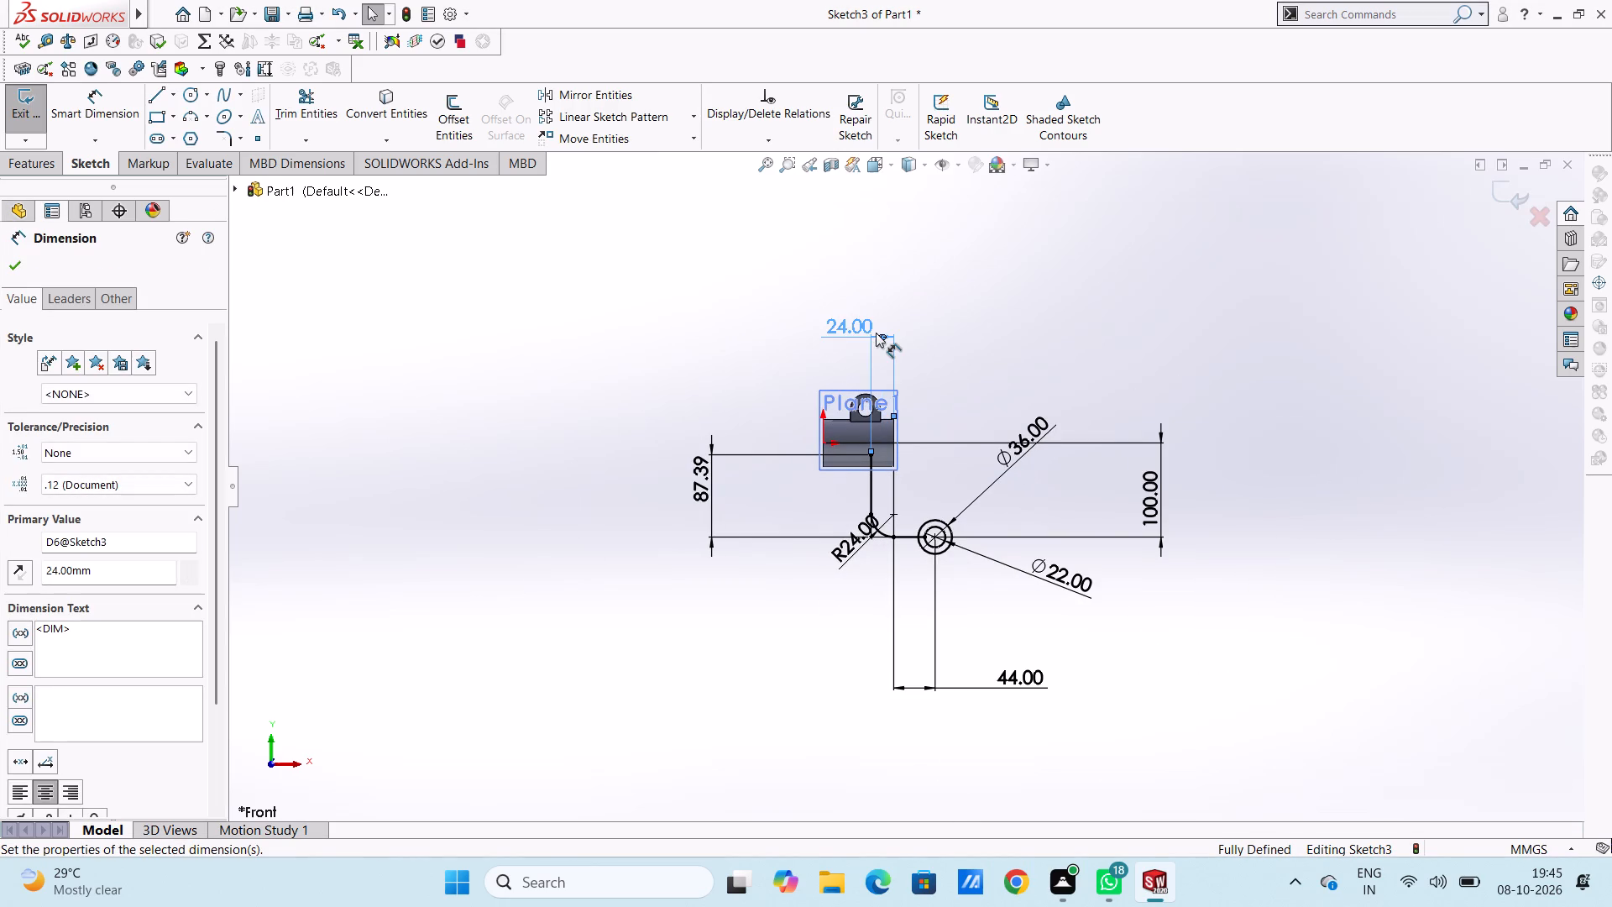
pyautogui.click(703, 360)
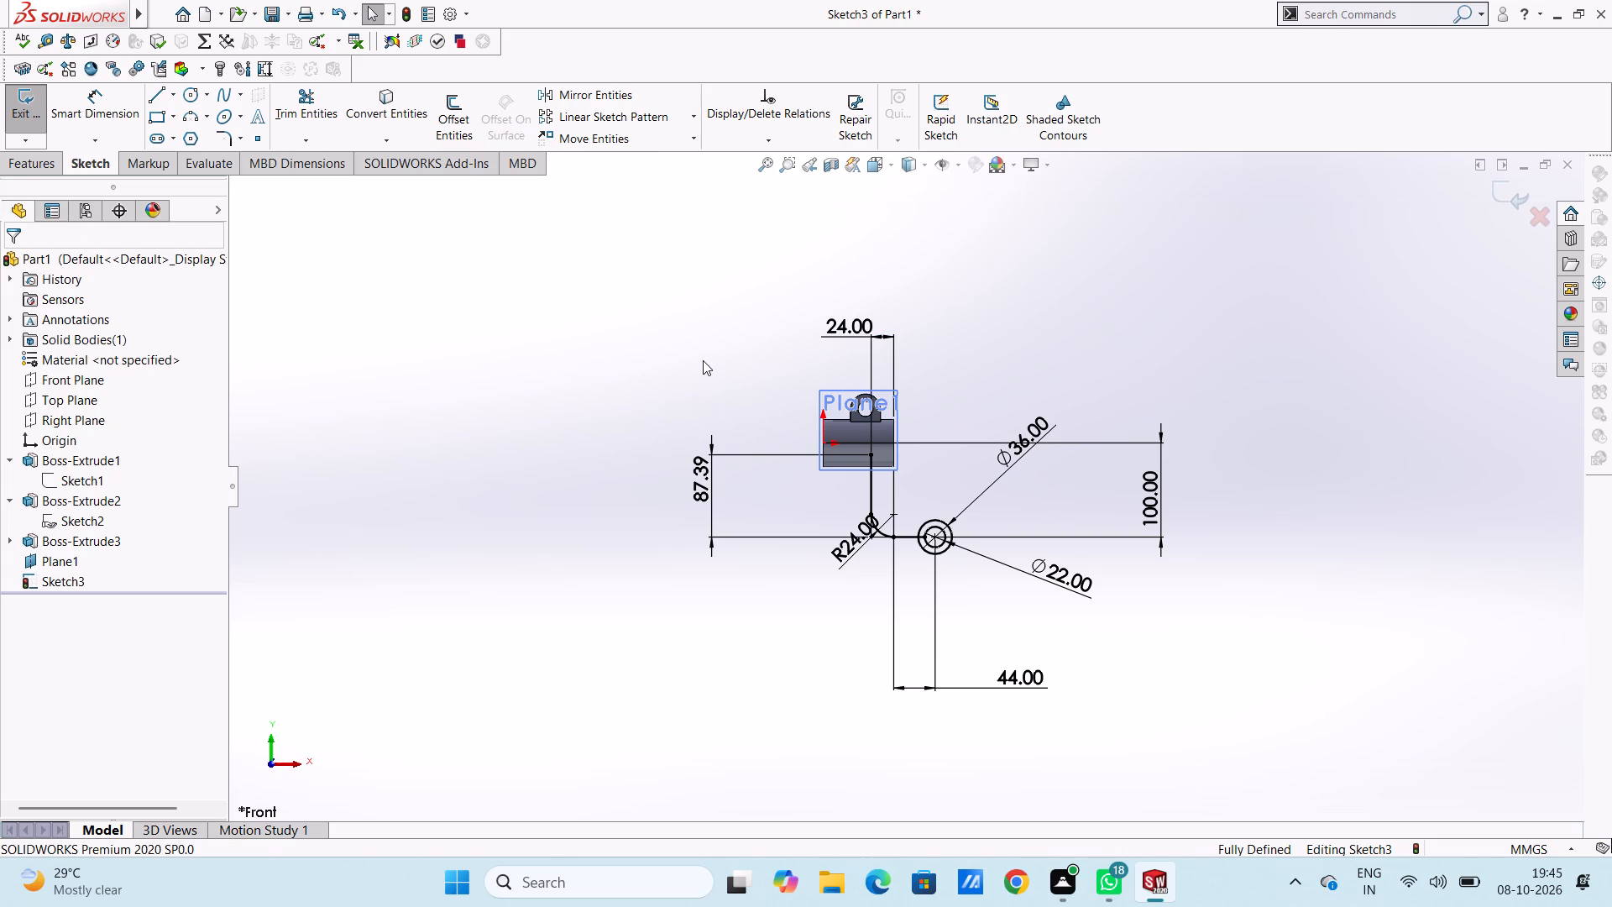
# Sketch an inner vertical line about 69 mm long from inside the cylinder, continued by a horizontal line about 52 mm to the outer circle's top.
pyautogui.scroll(-5, 984, 490)
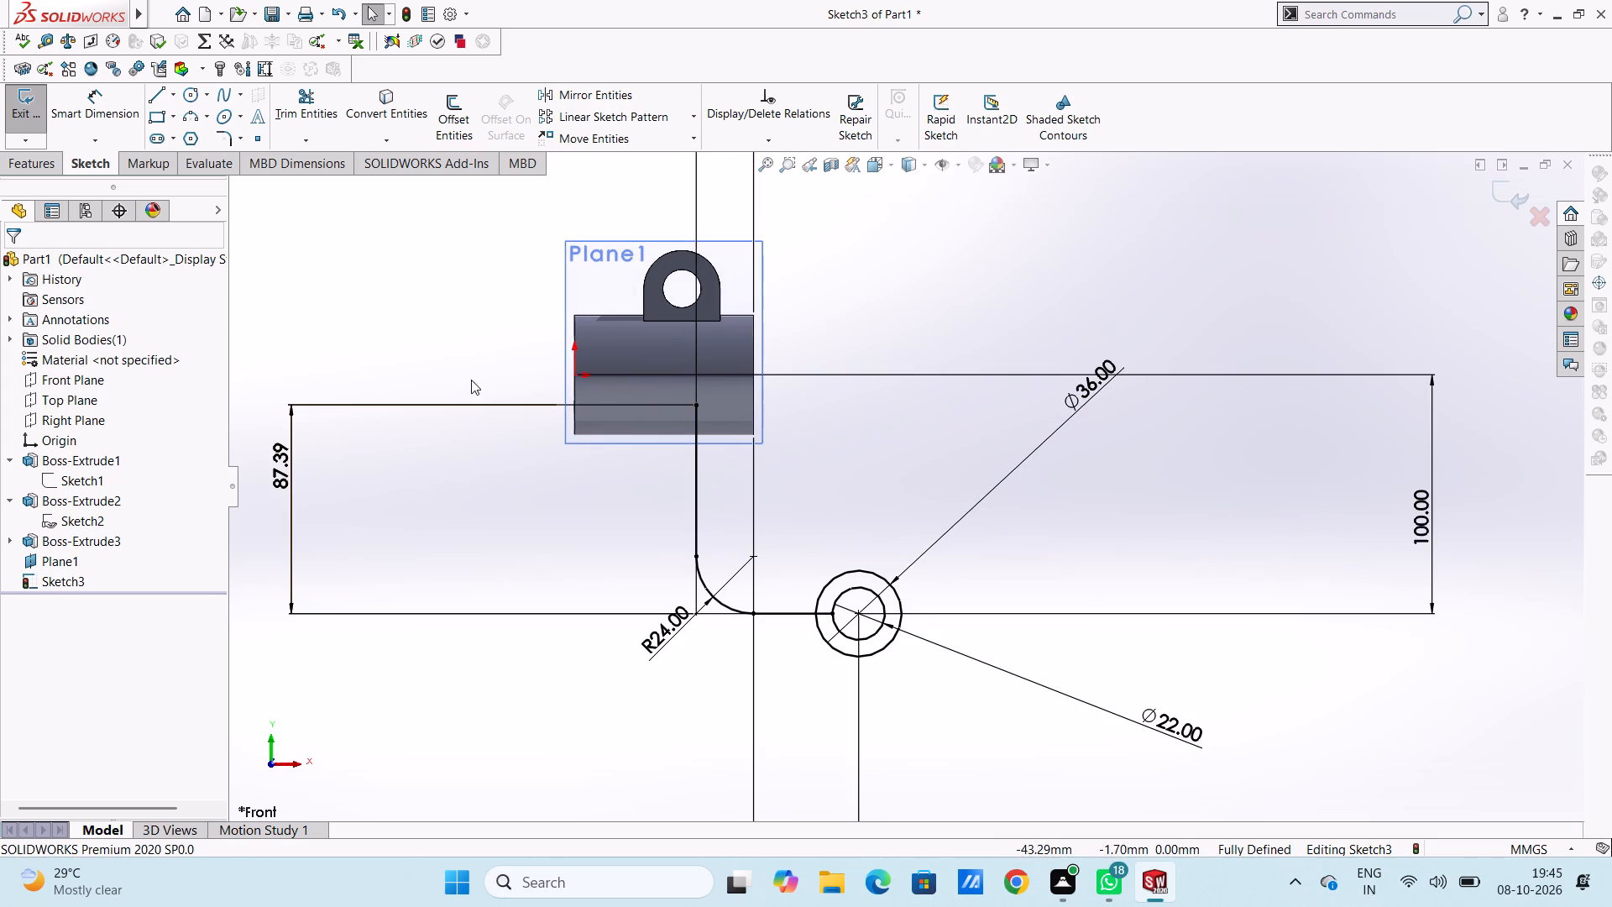
pyautogui.click(157, 97)
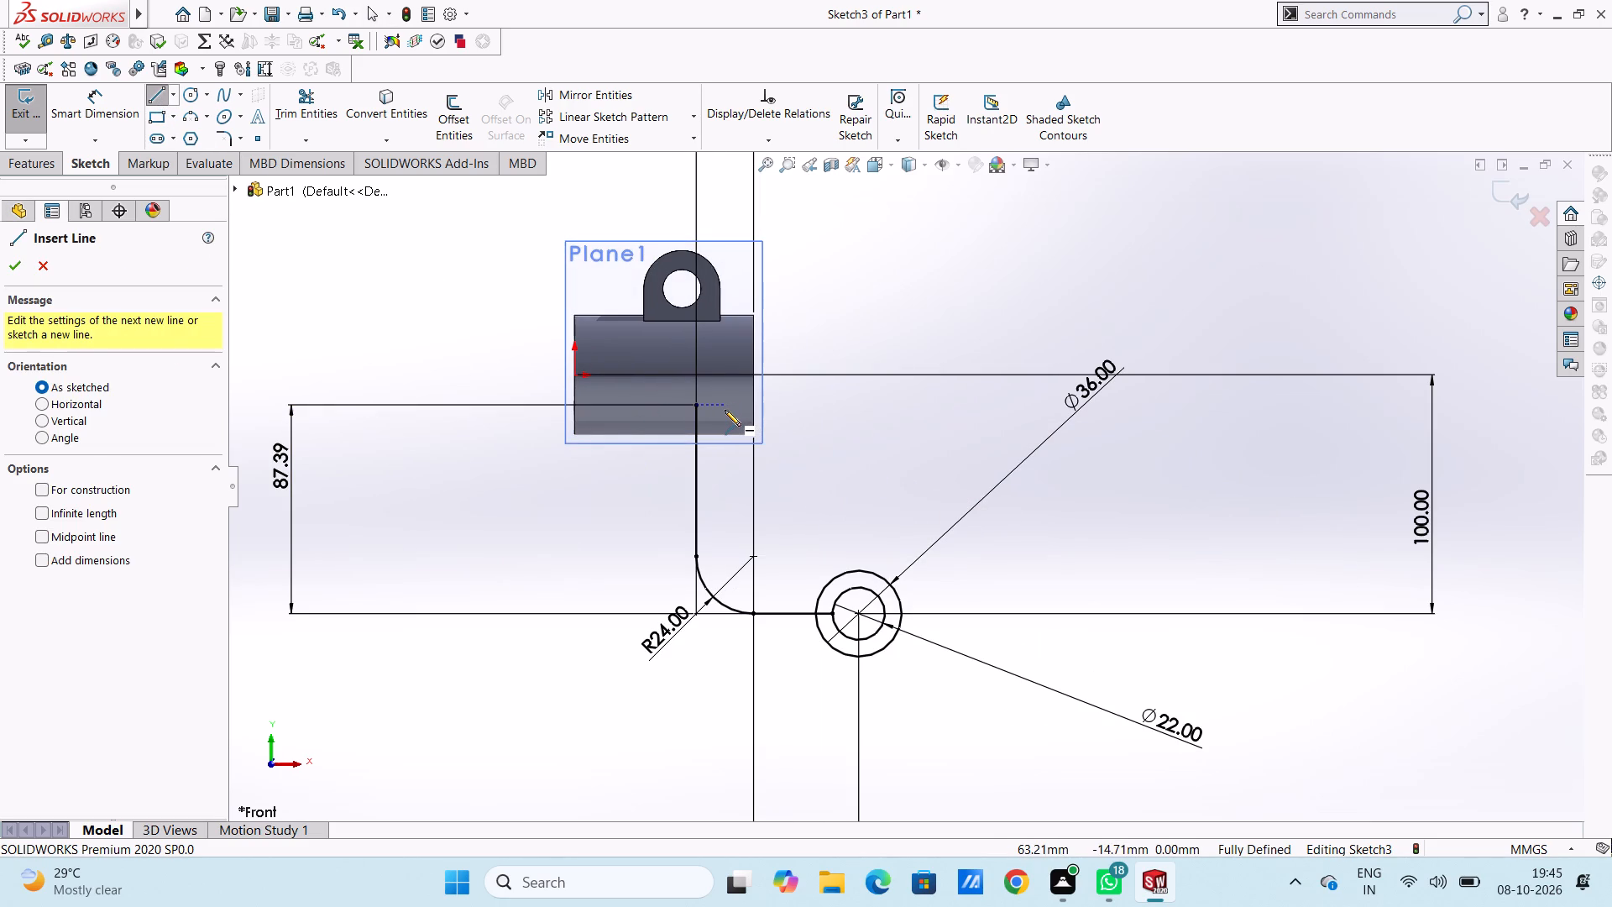
pyautogui.scroll(3, 727, 409)
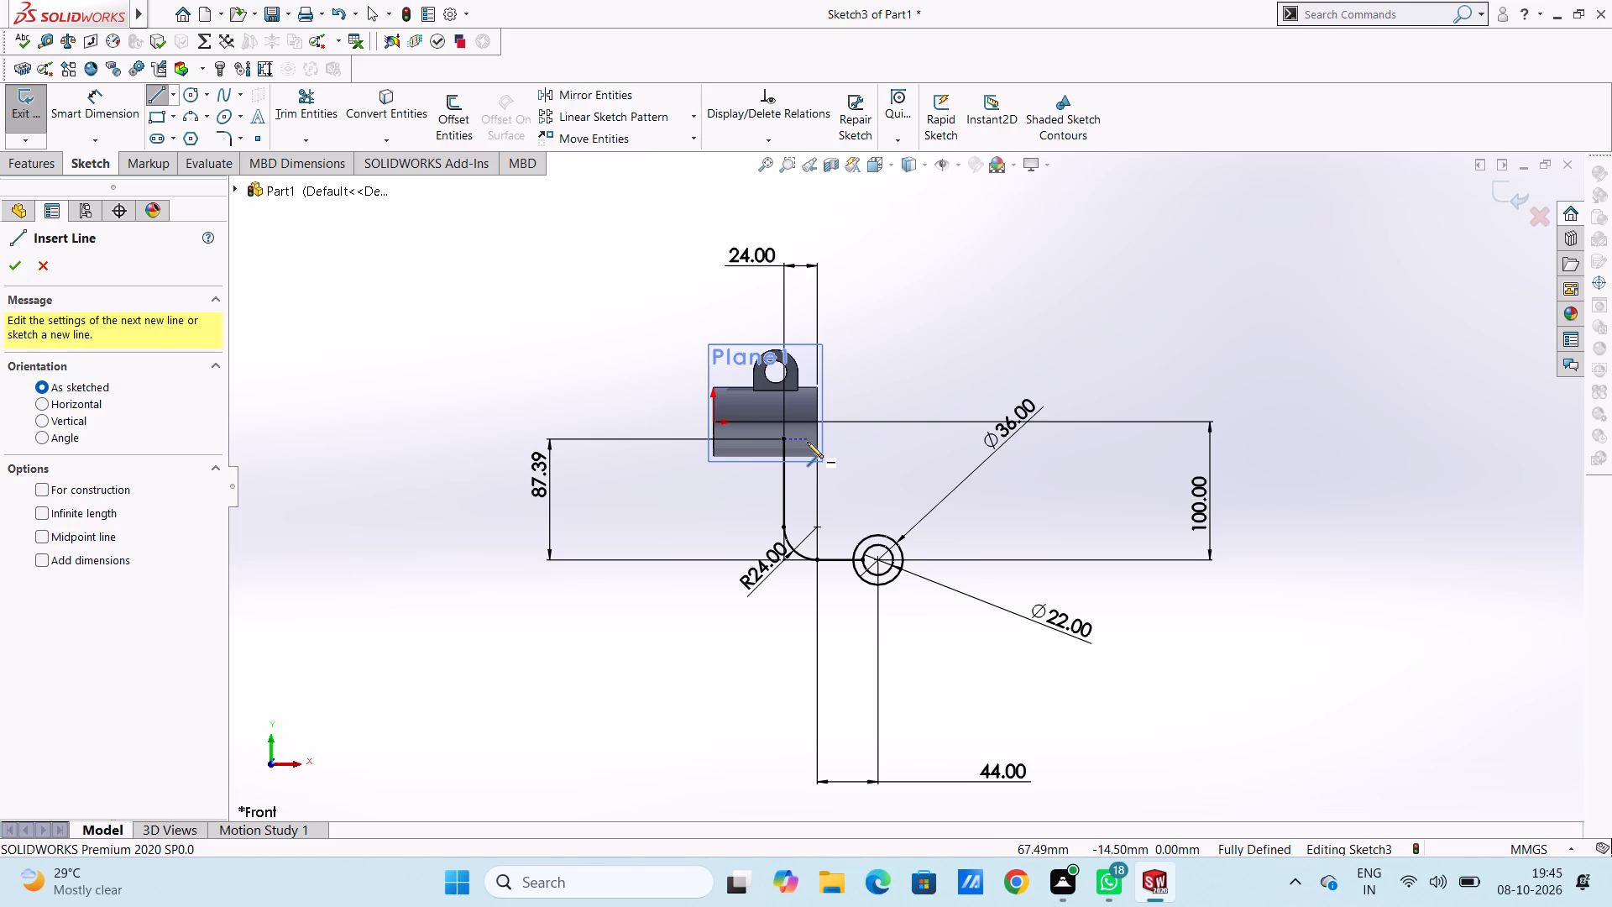
pyautogui.click(807, 442)
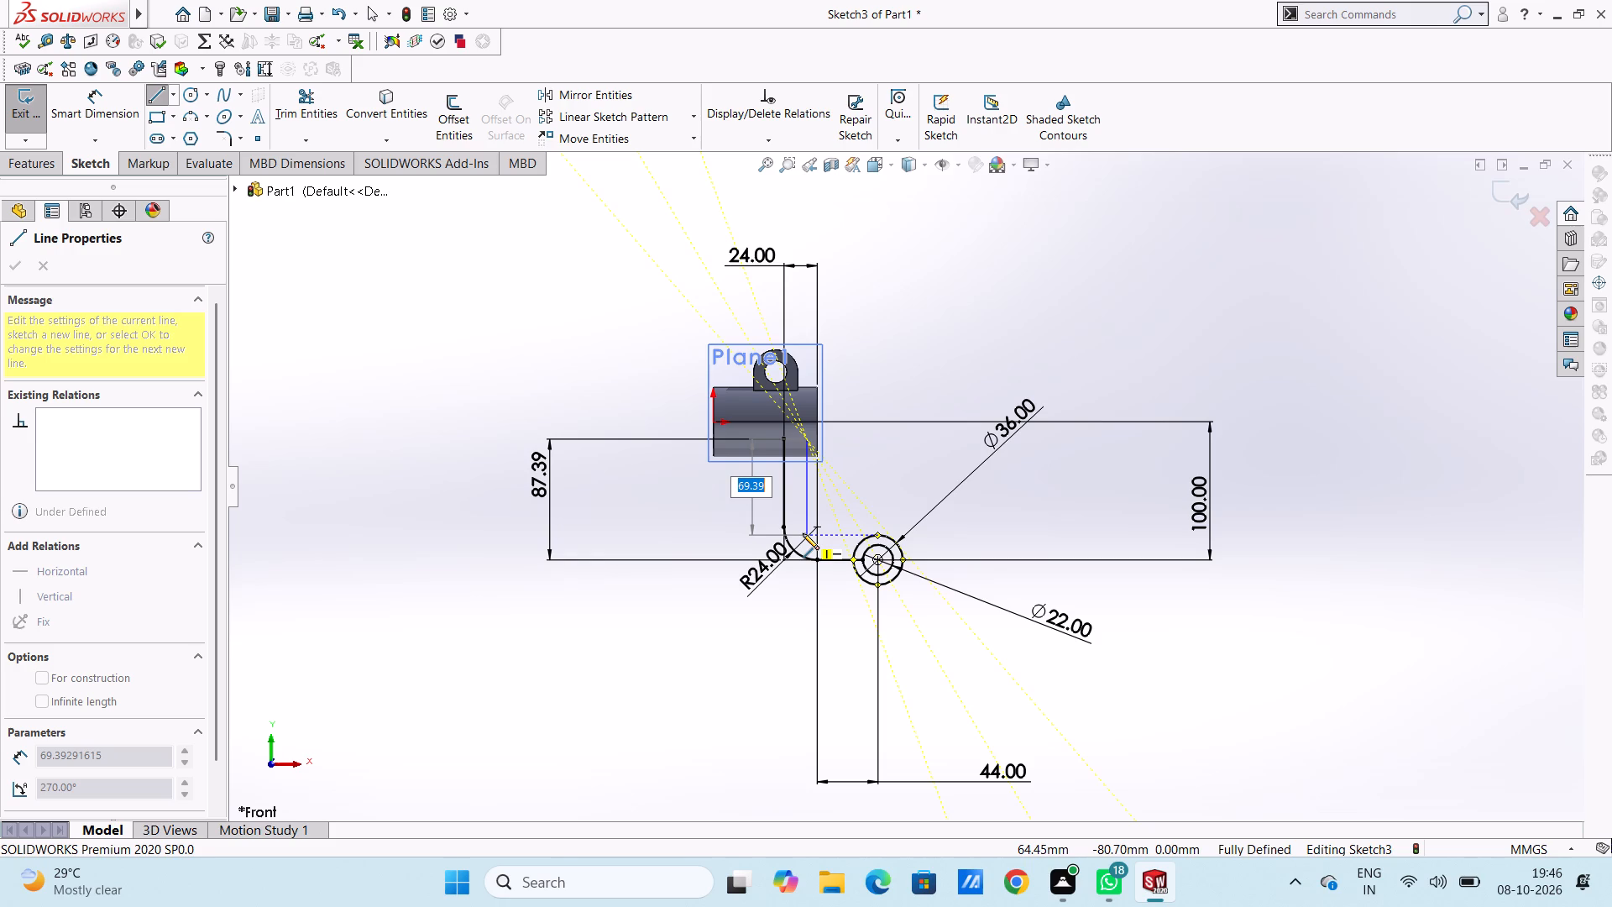
pyautogui.click(803, 533)
pyautogui.click(878, 535)
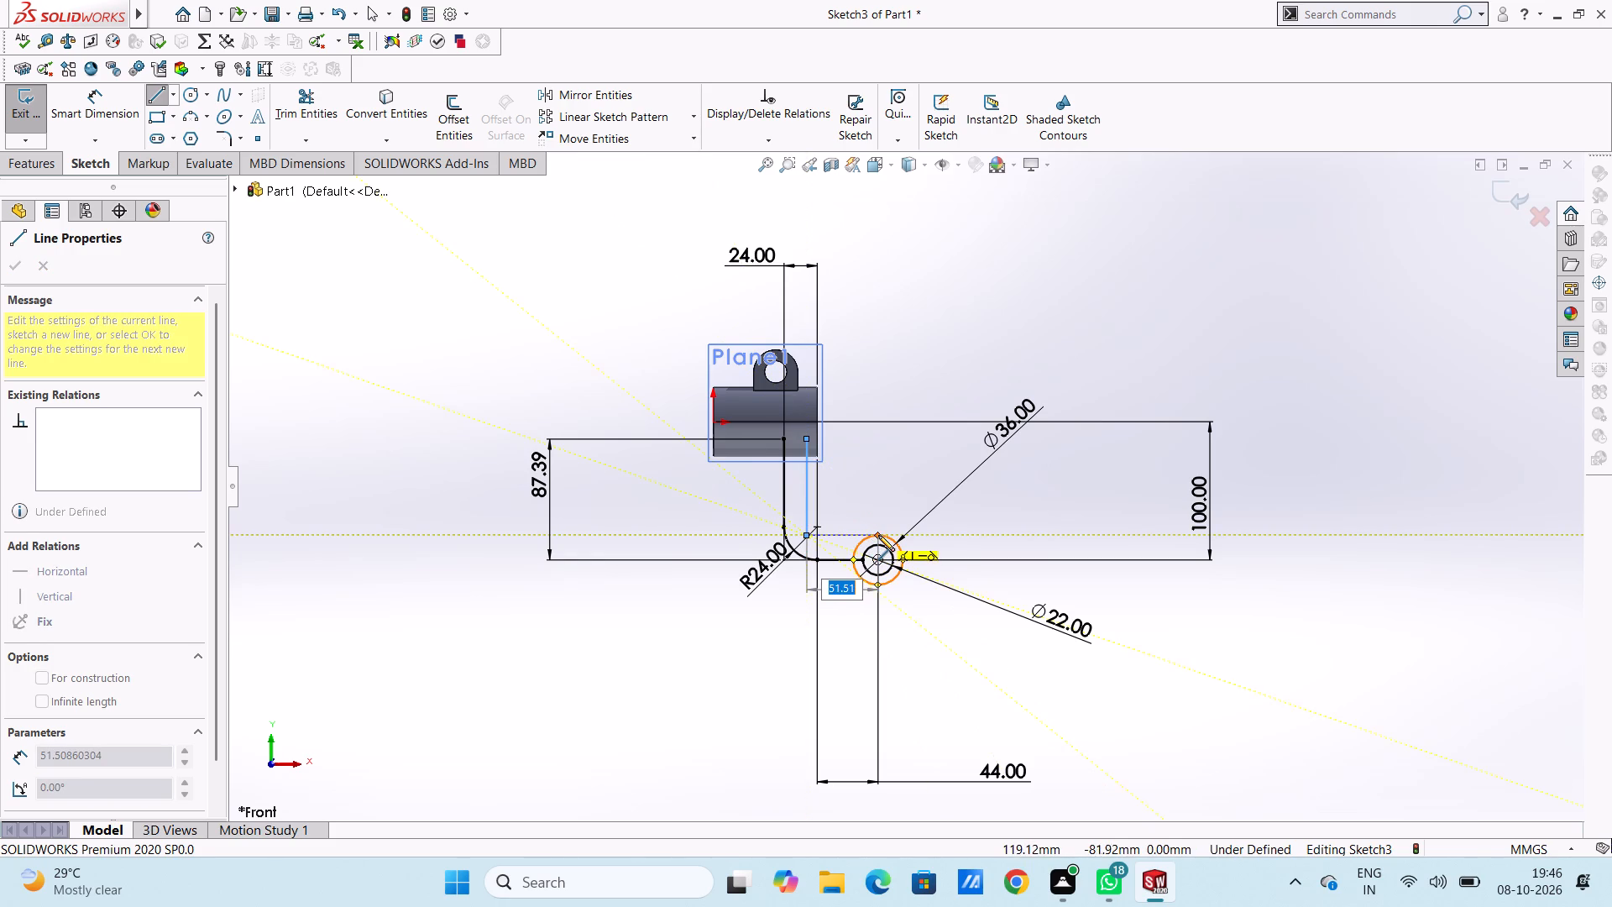
pyautogui.press('Escape')
pyautogui.press('Escape')
pyautogui.press('Escape')
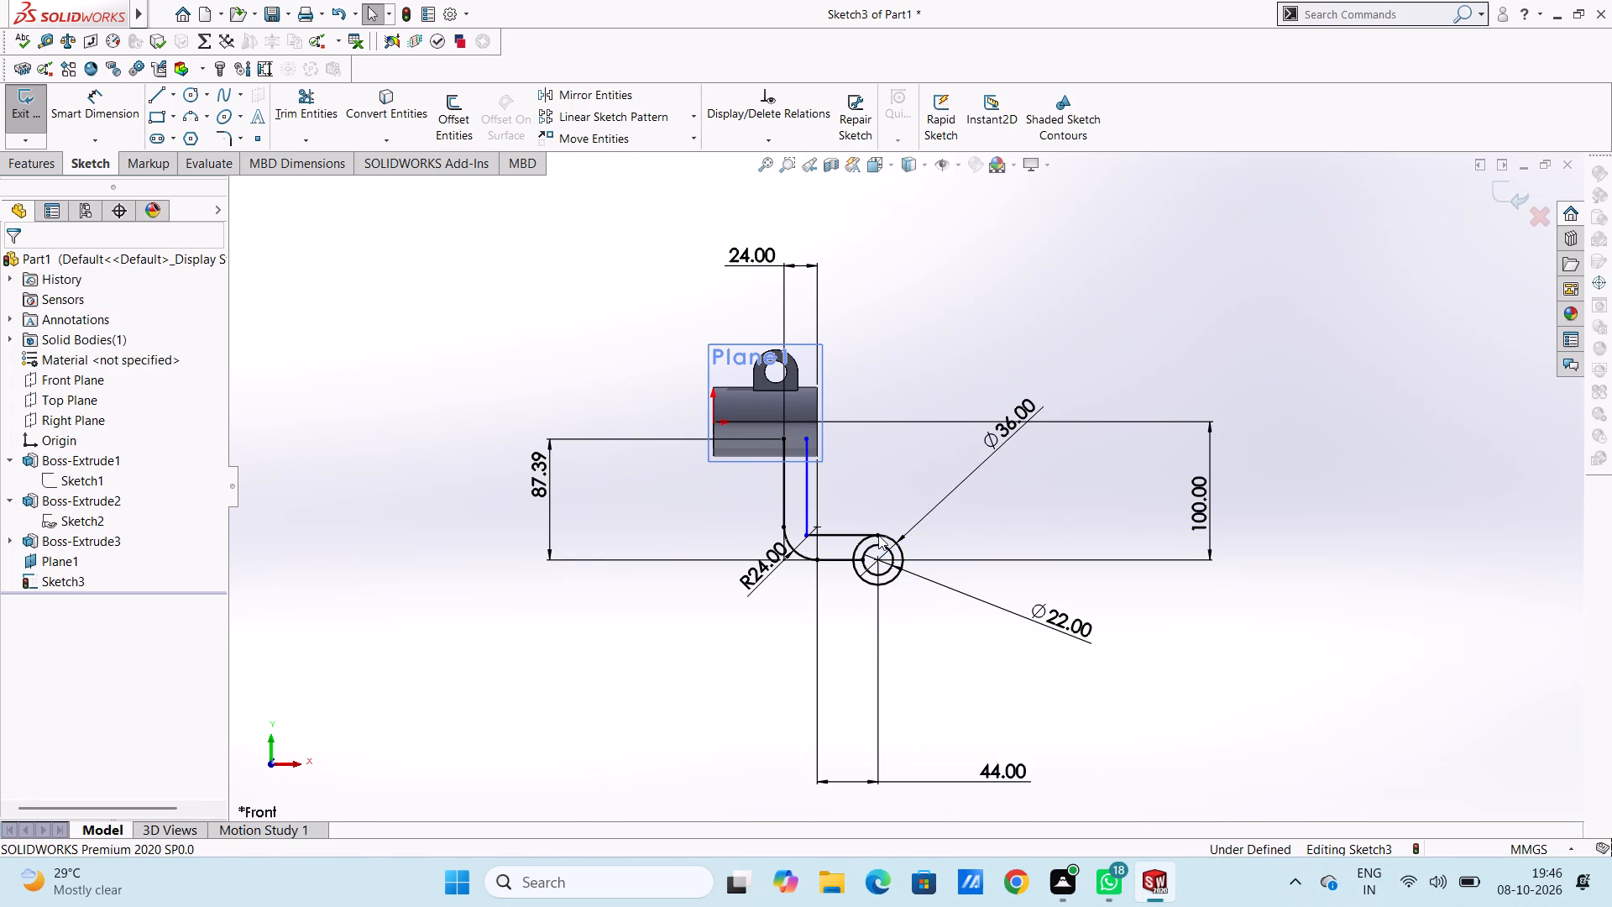
# Dimension the length of the inner vertical line.
pyautogui.scroll(-4, 870, 535)
pyautogui.click(84, 96)
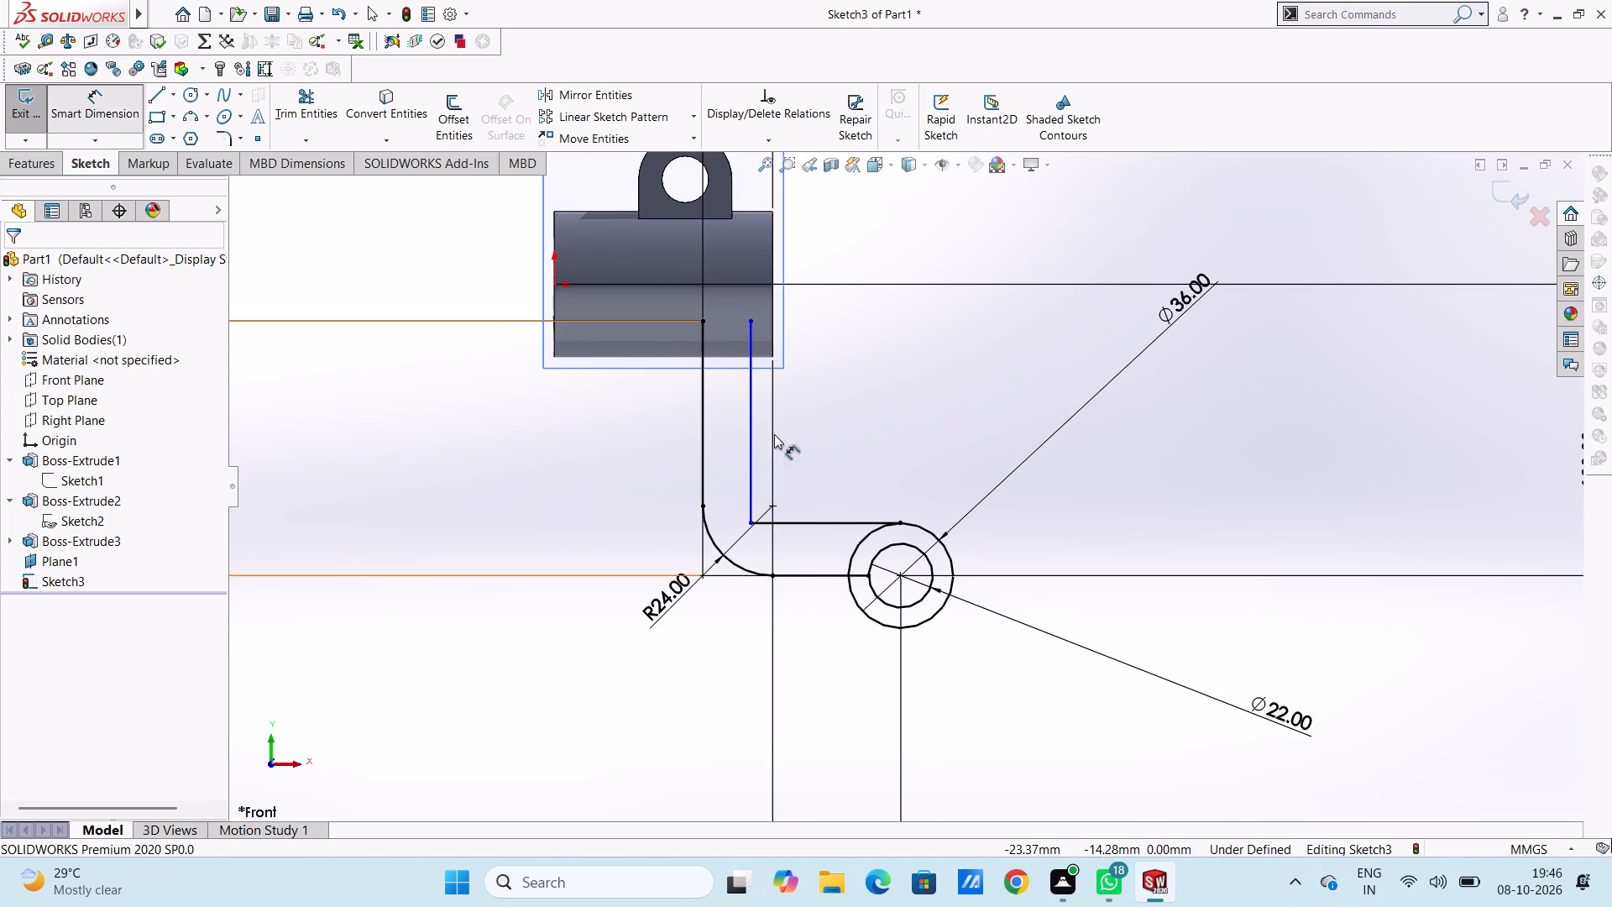
pyautogui.click(748, 402)
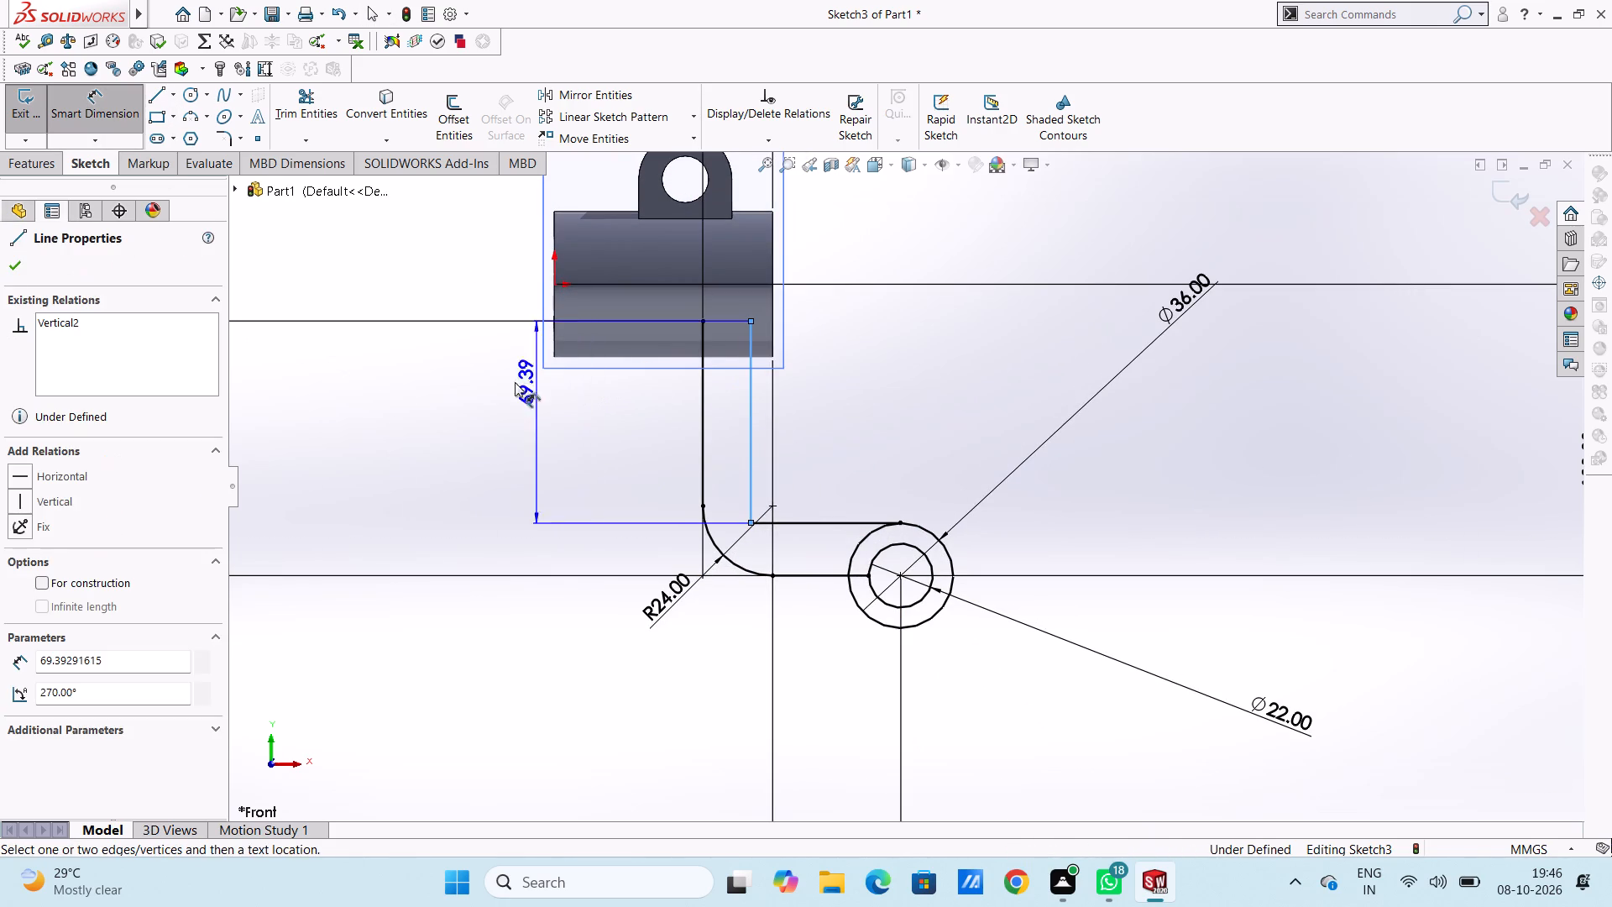
pyautogui.click(447, 379)
pyautogui.click(364, 357)
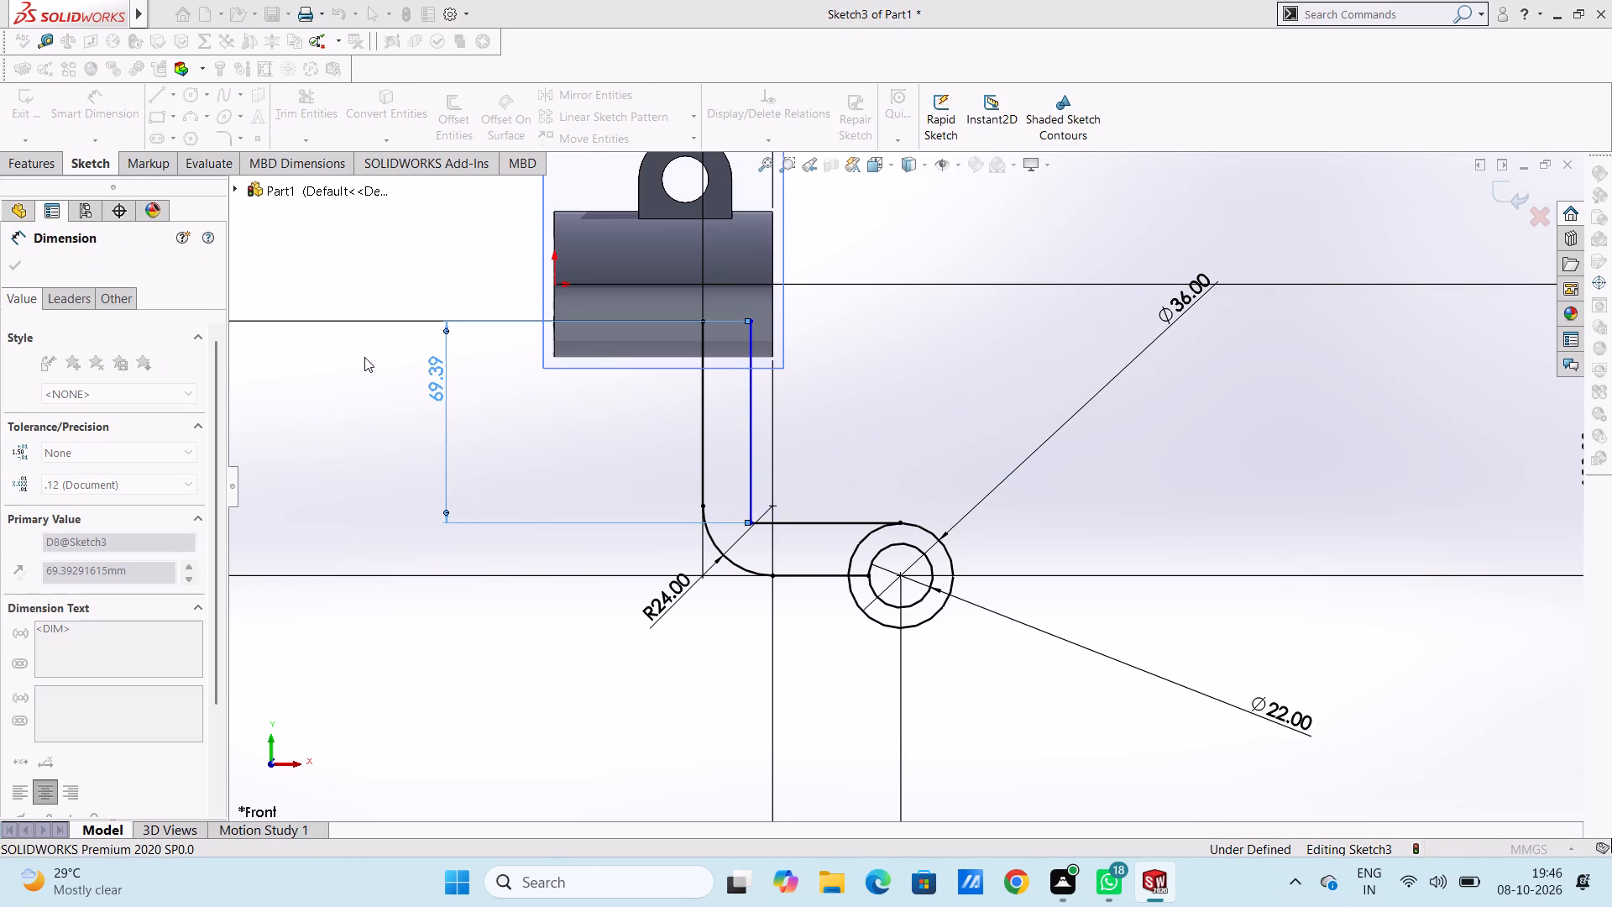
pyautogui.click(364, 358)
# Set the distance between the inner vertical line and the cylinder's far end edge to 12 mm.
pyautogui.click(752, 403)
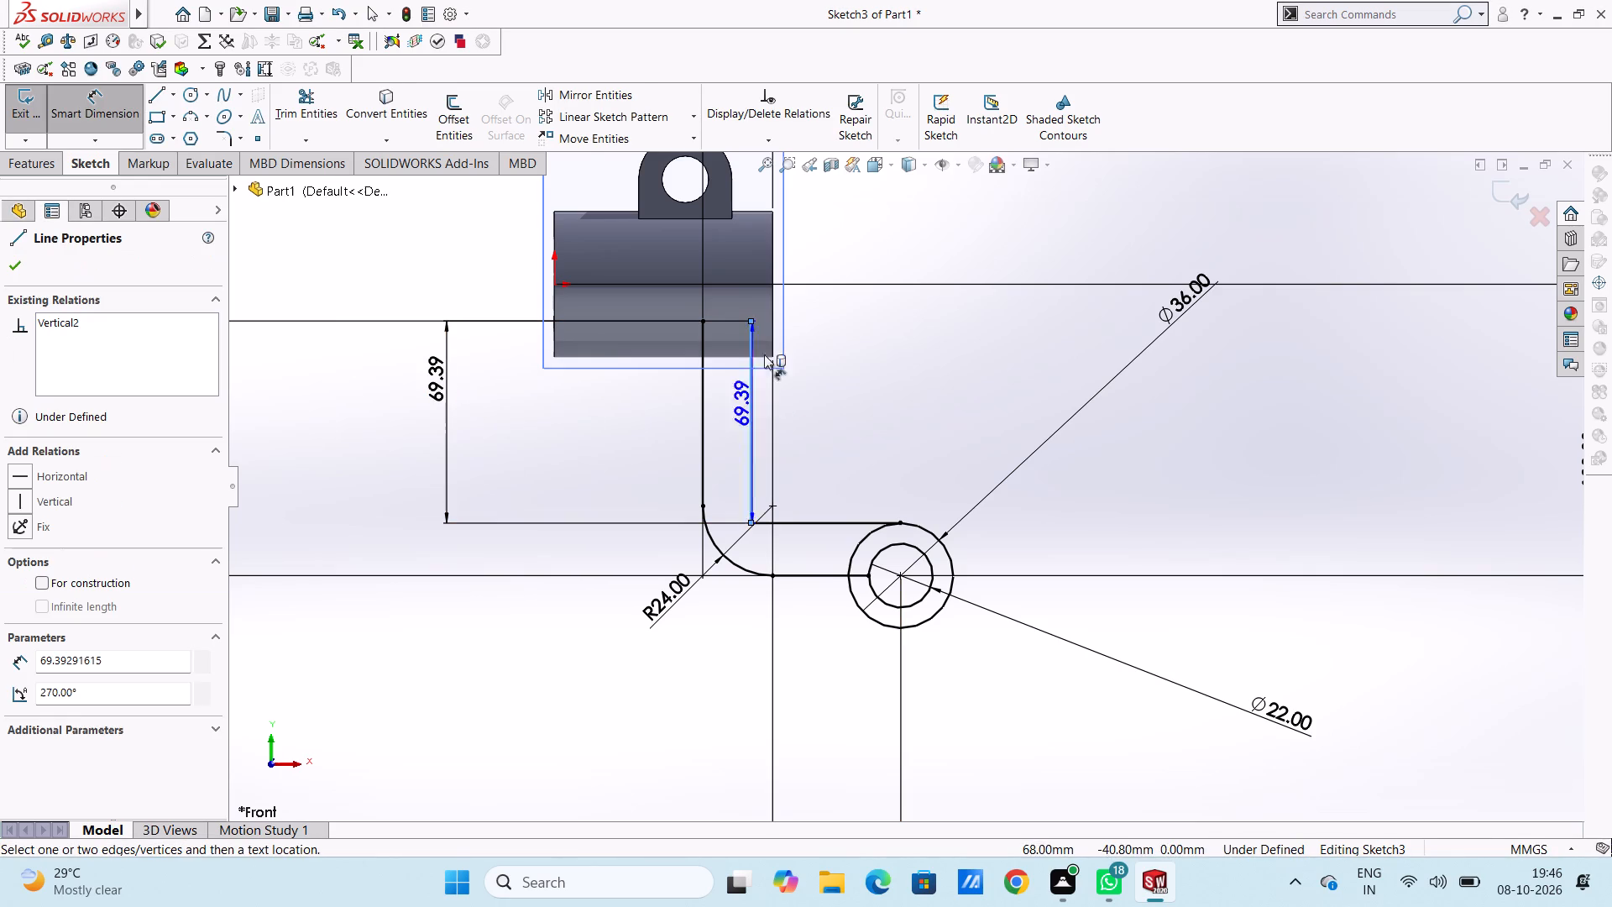
pyautogui.click(774, 312)
pyautogui.scroll(2, 759, 281)
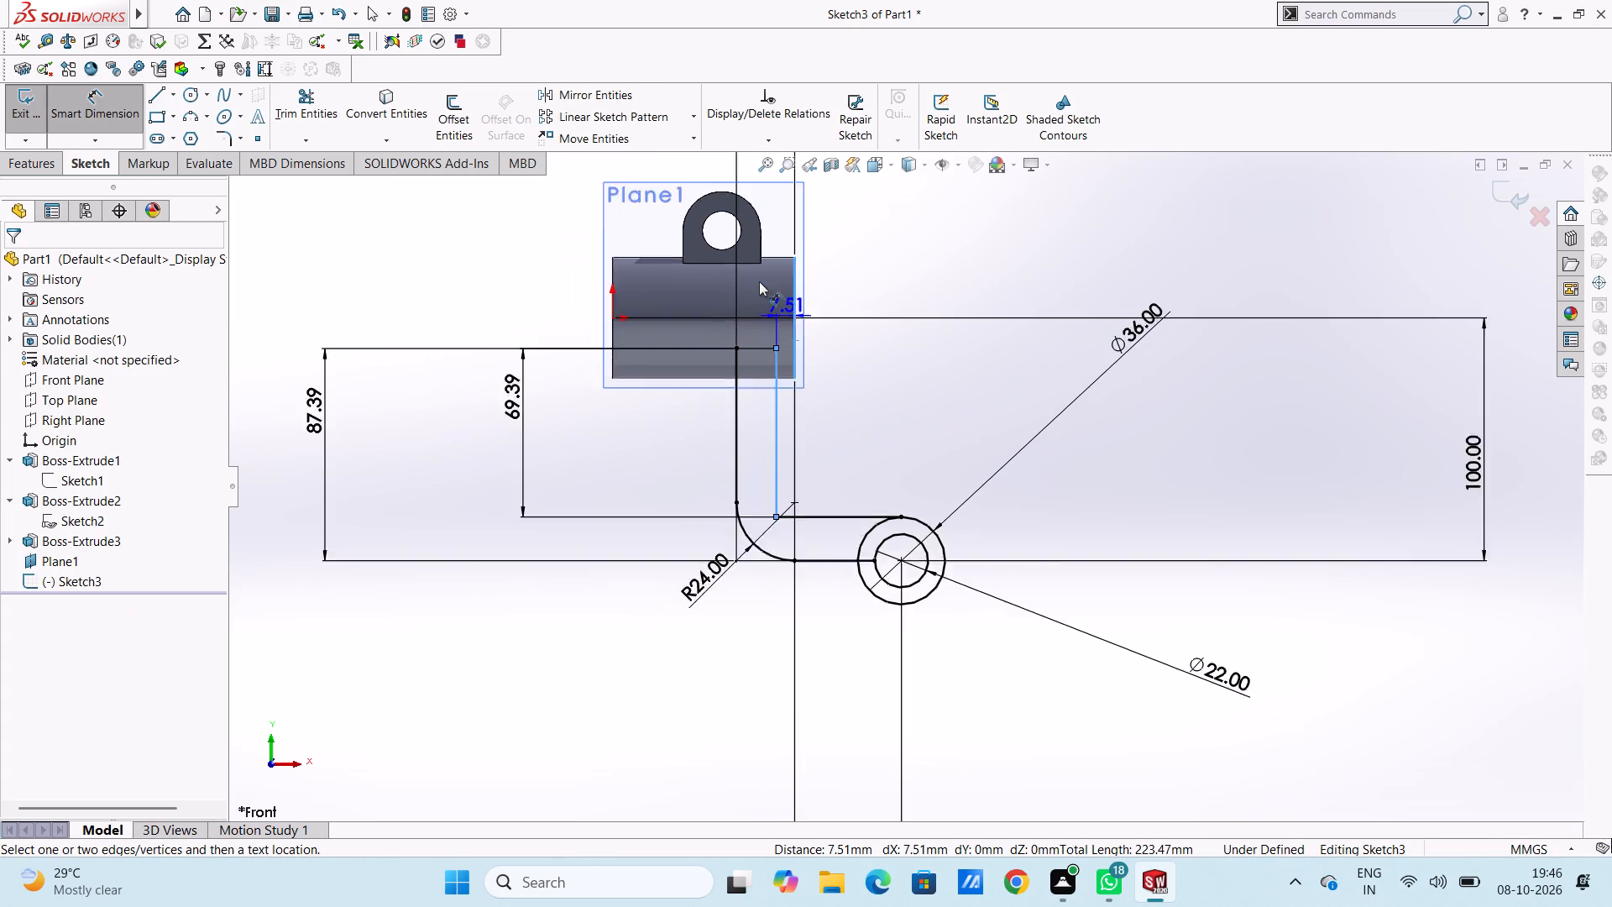
pyautogui.scroll(1, 759, 281)
pyautogui.click(640, 226)
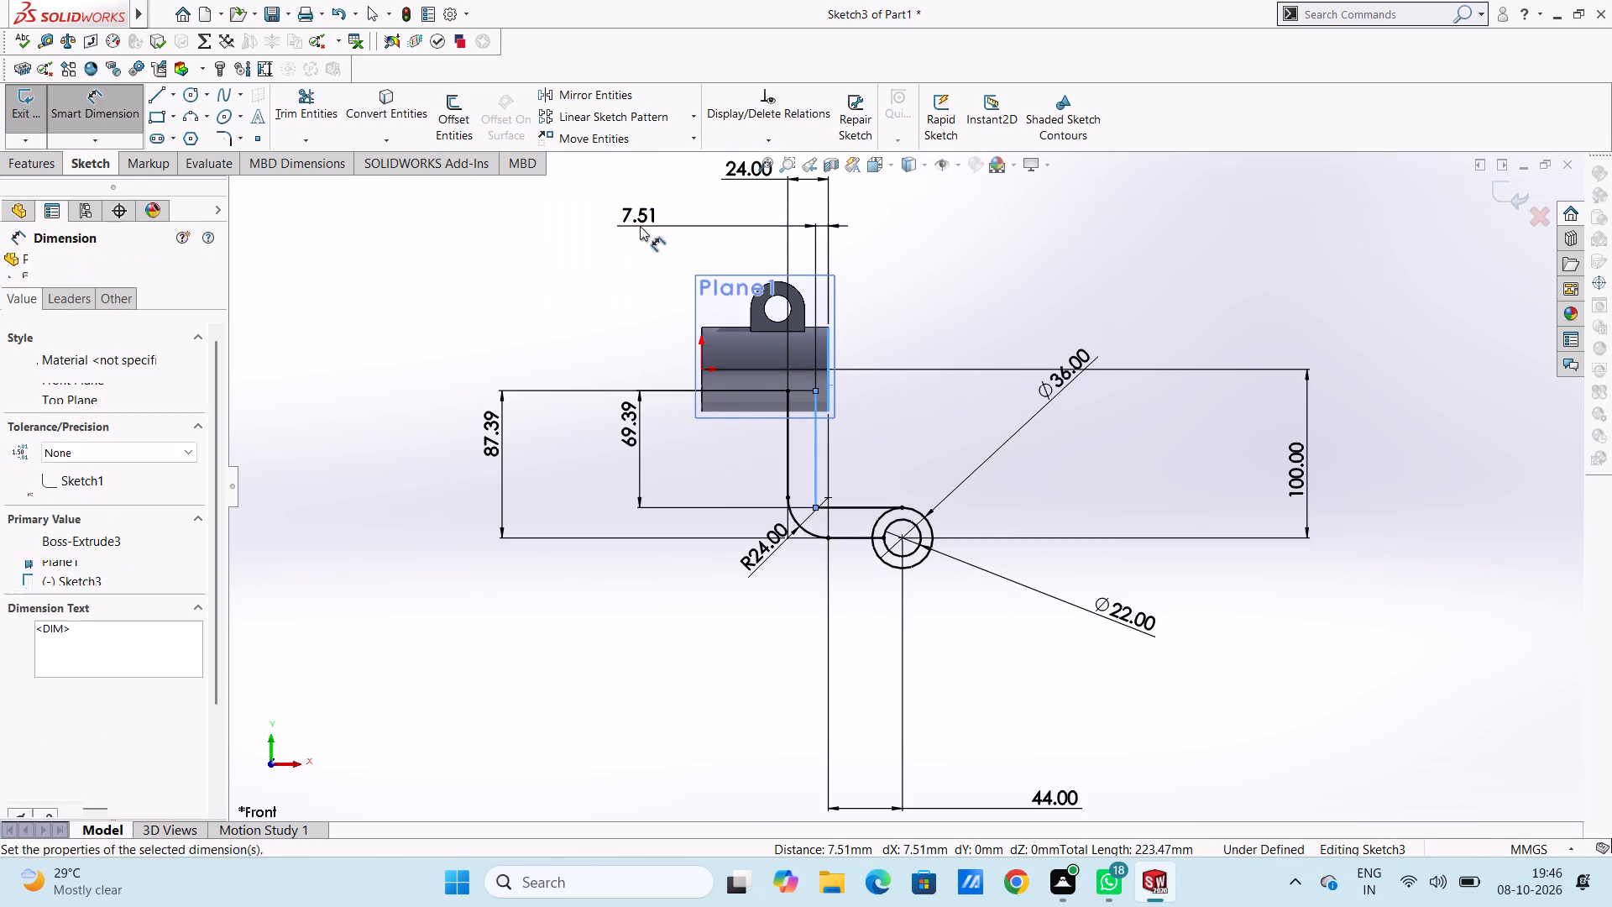
pyautogui.write('12')
pyautogui.press('Return')
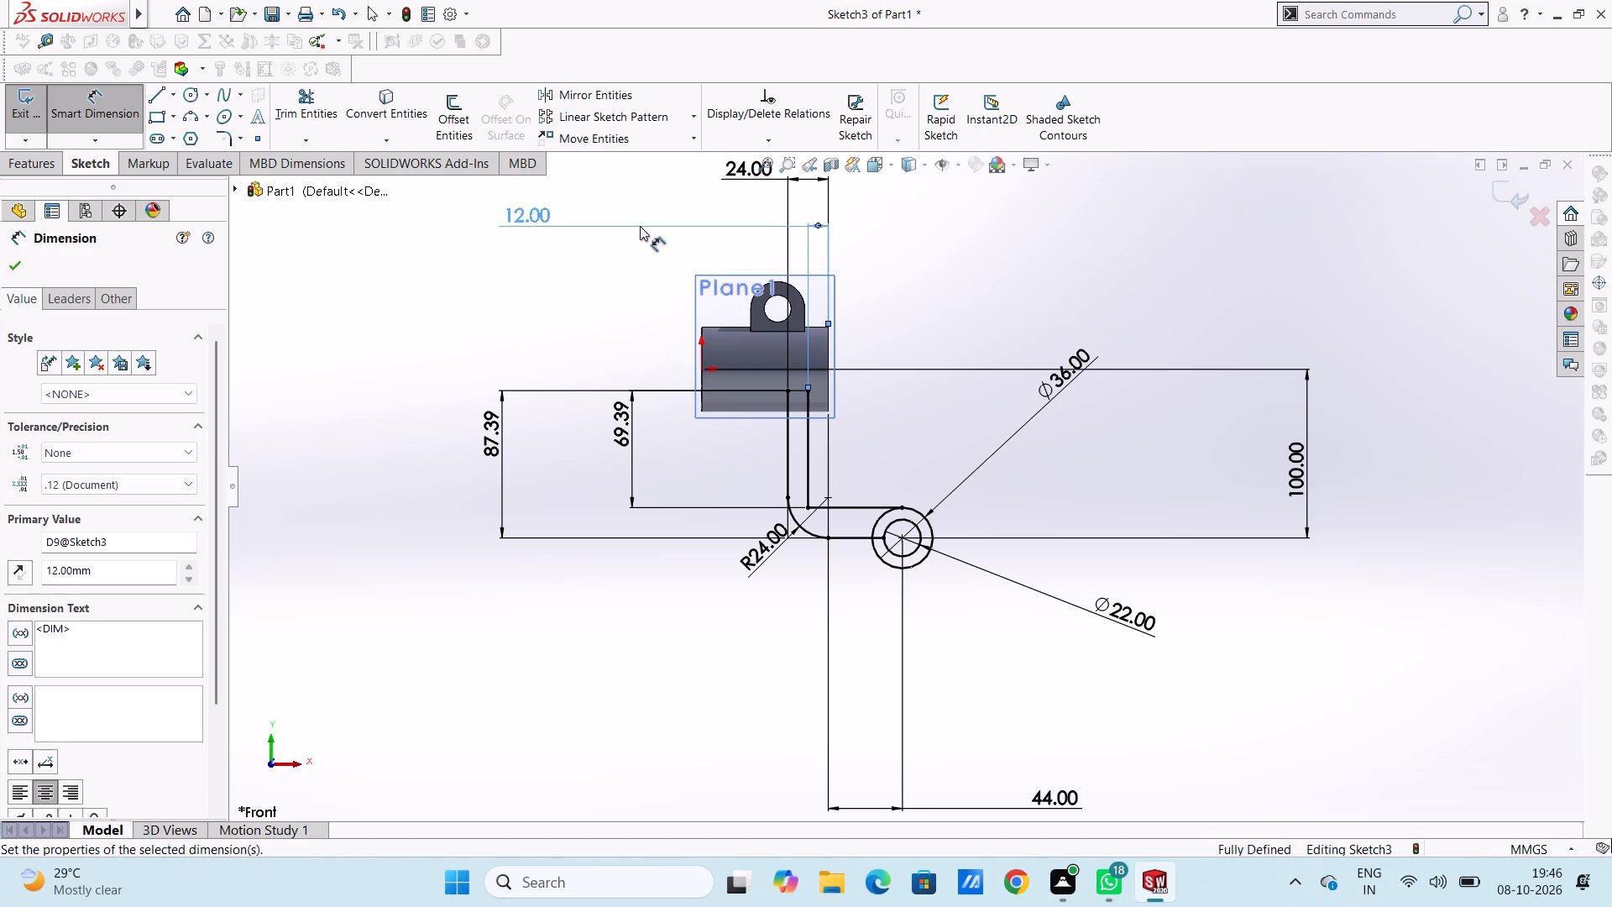
pyautogui.click(615, 330)
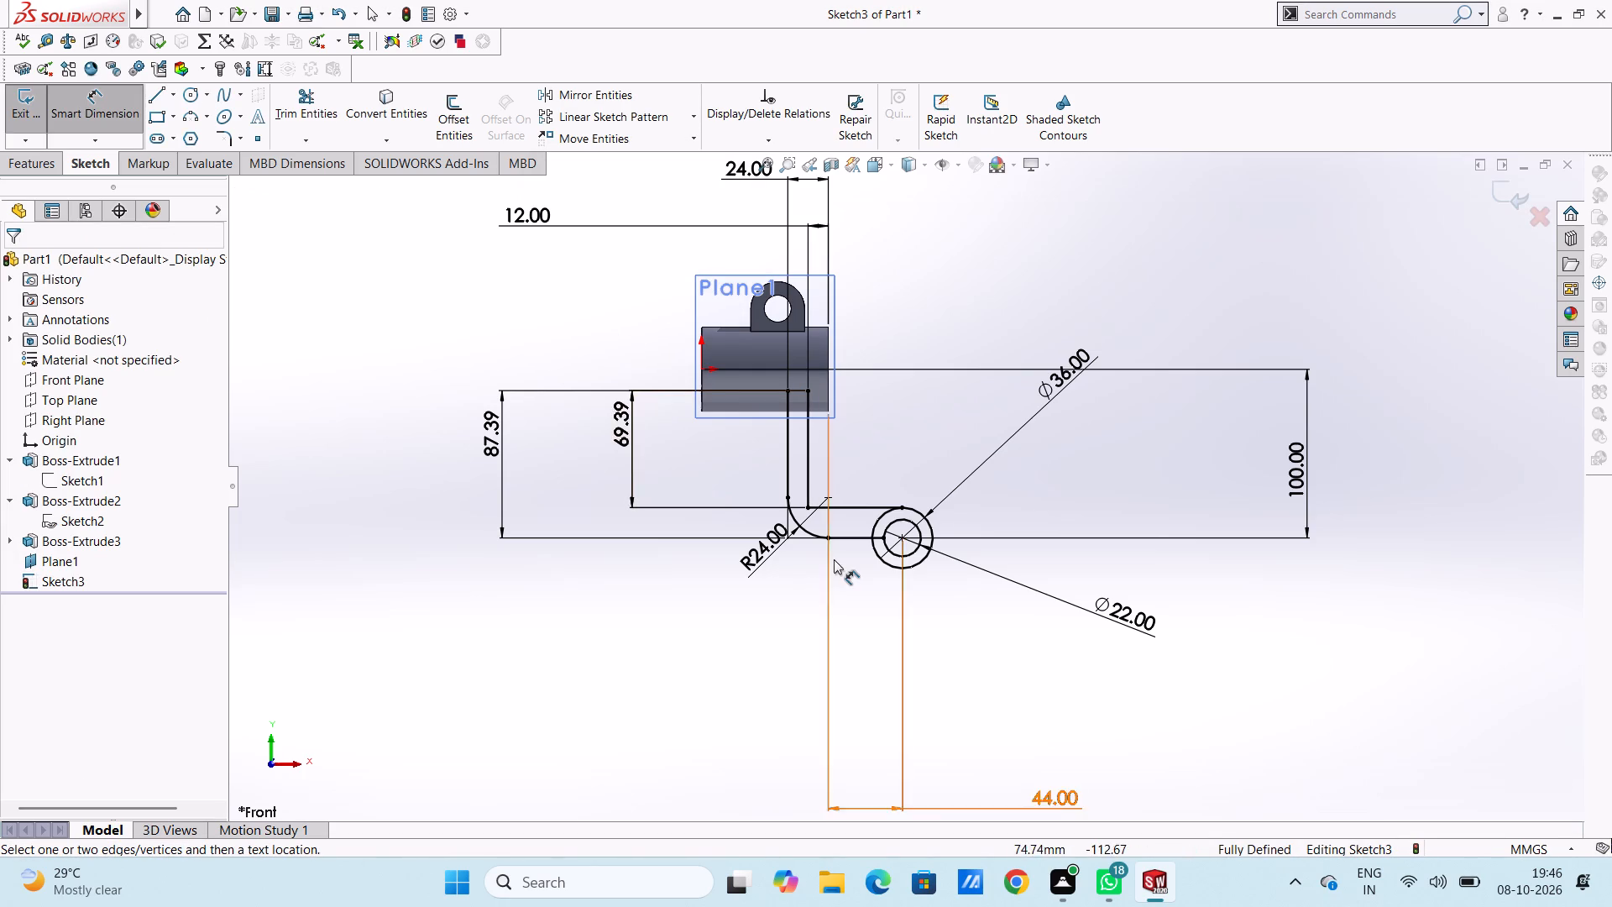
# Add a 12 mm radius sketch fillet at the corner between the inner vertical line and the upper horizontal line.
pyautogui.scroll(-2, 834, 559)
pyautogui.click(216, 134)
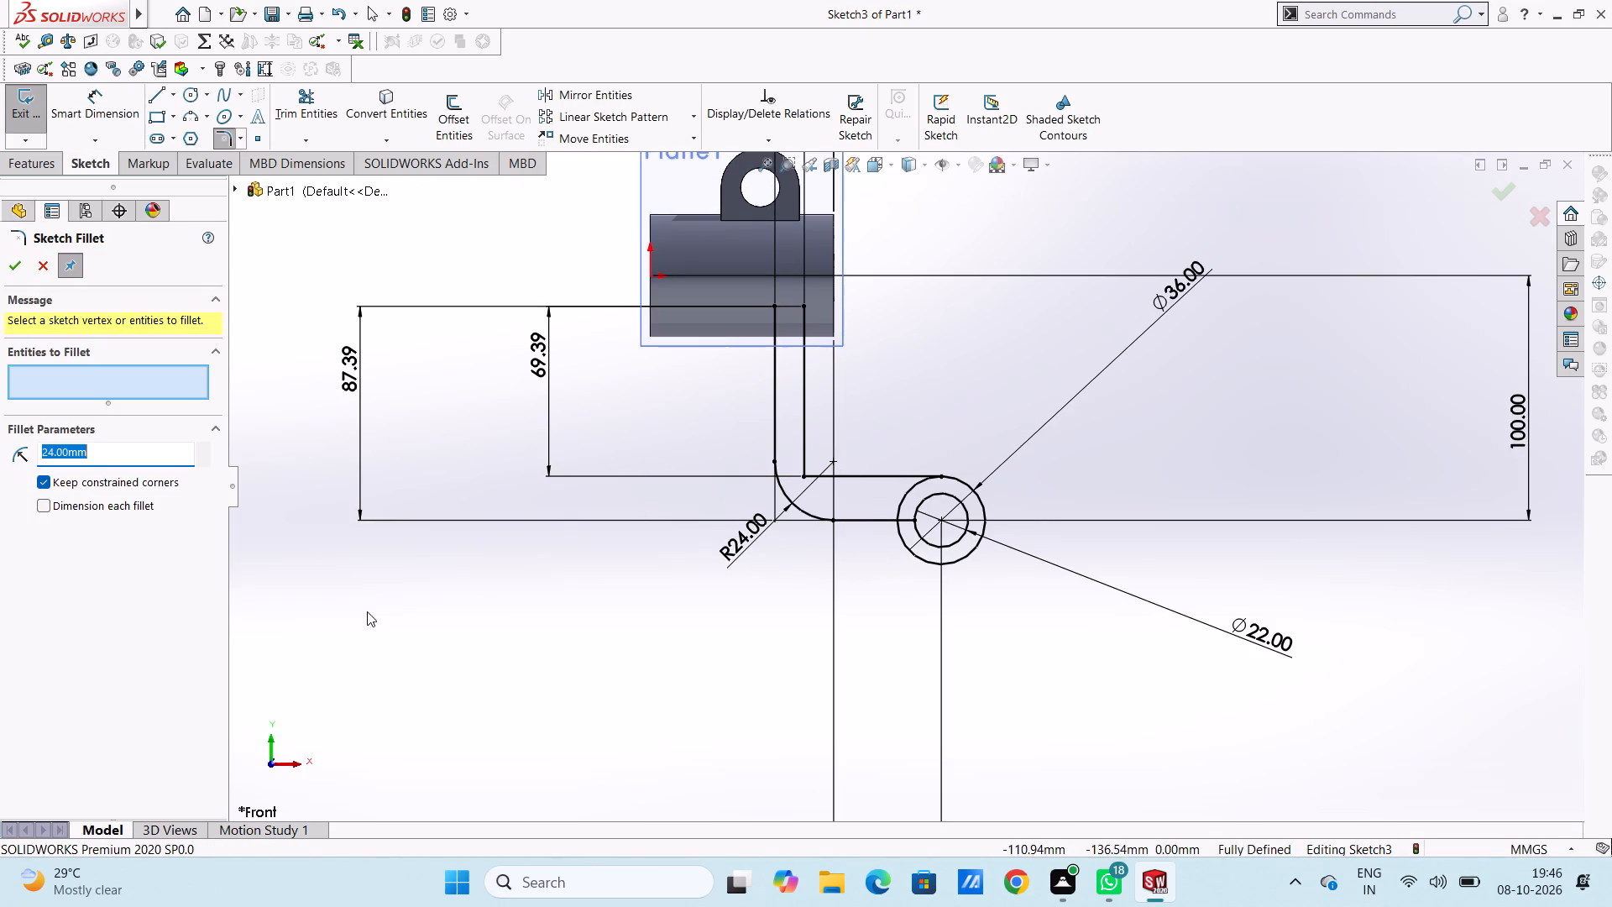
pyautogui.write('12')
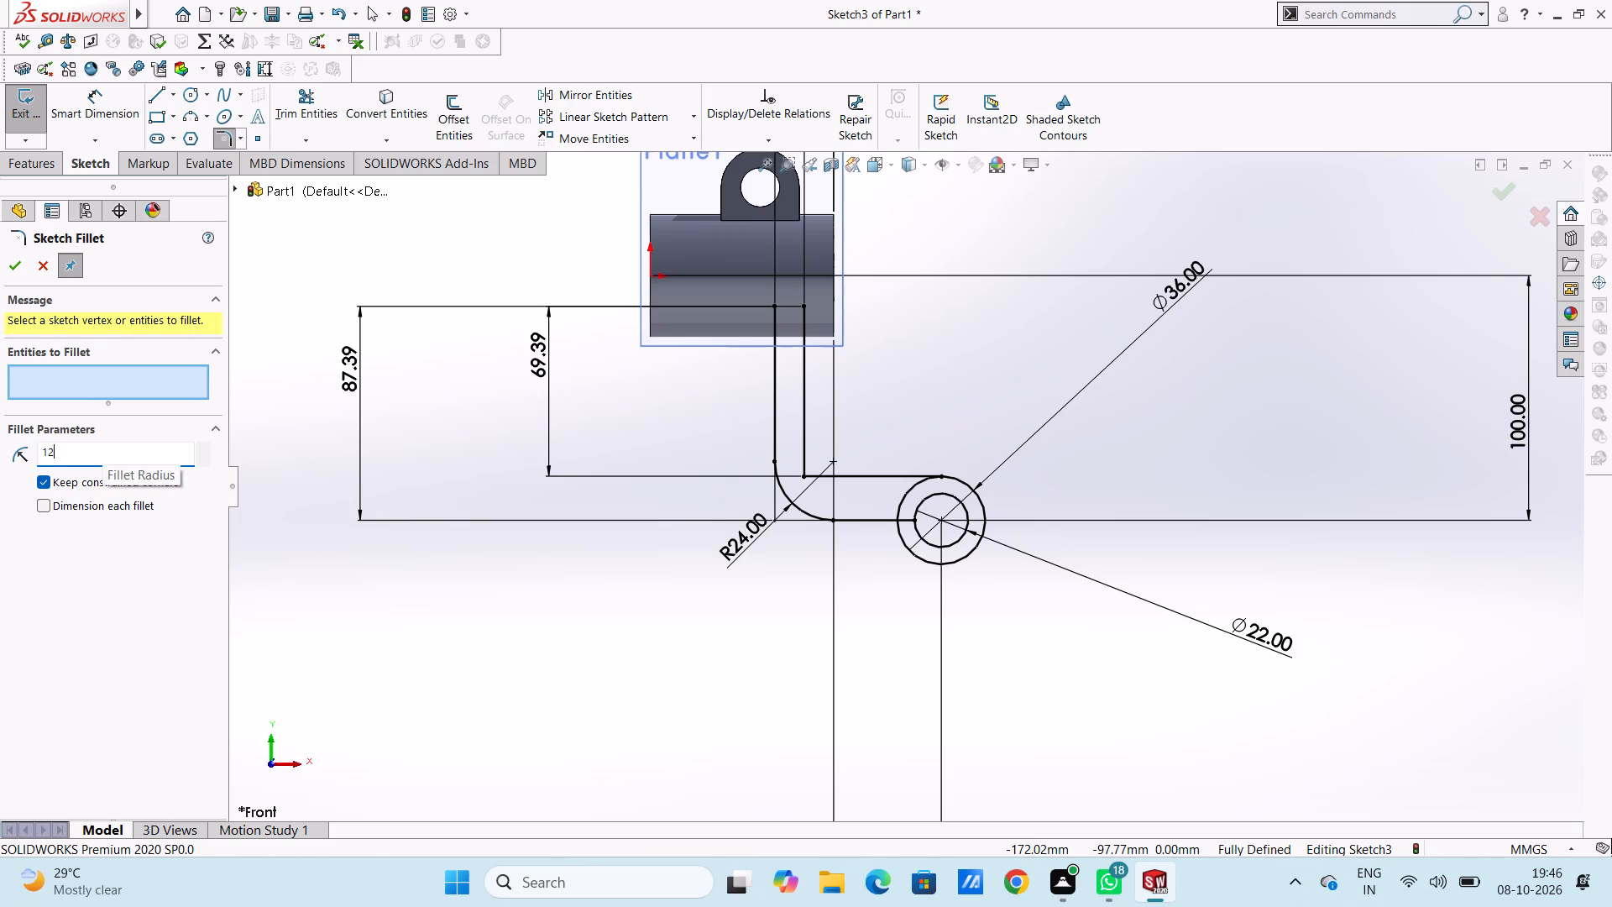
pyautogui.press('Return')
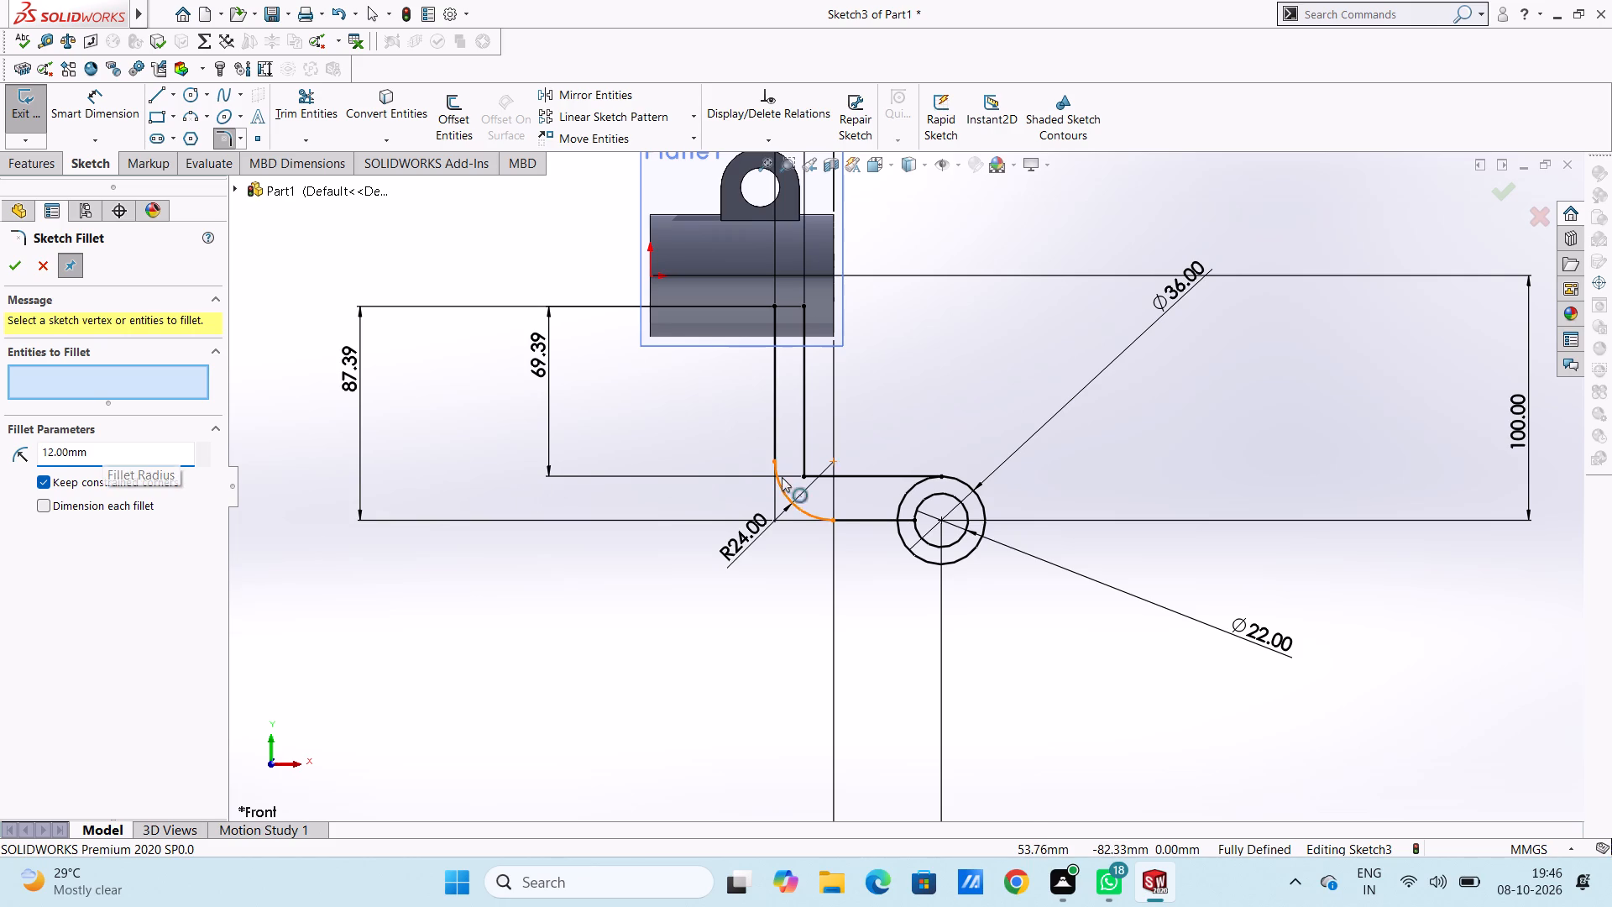
pyautogui.click(803, 474)
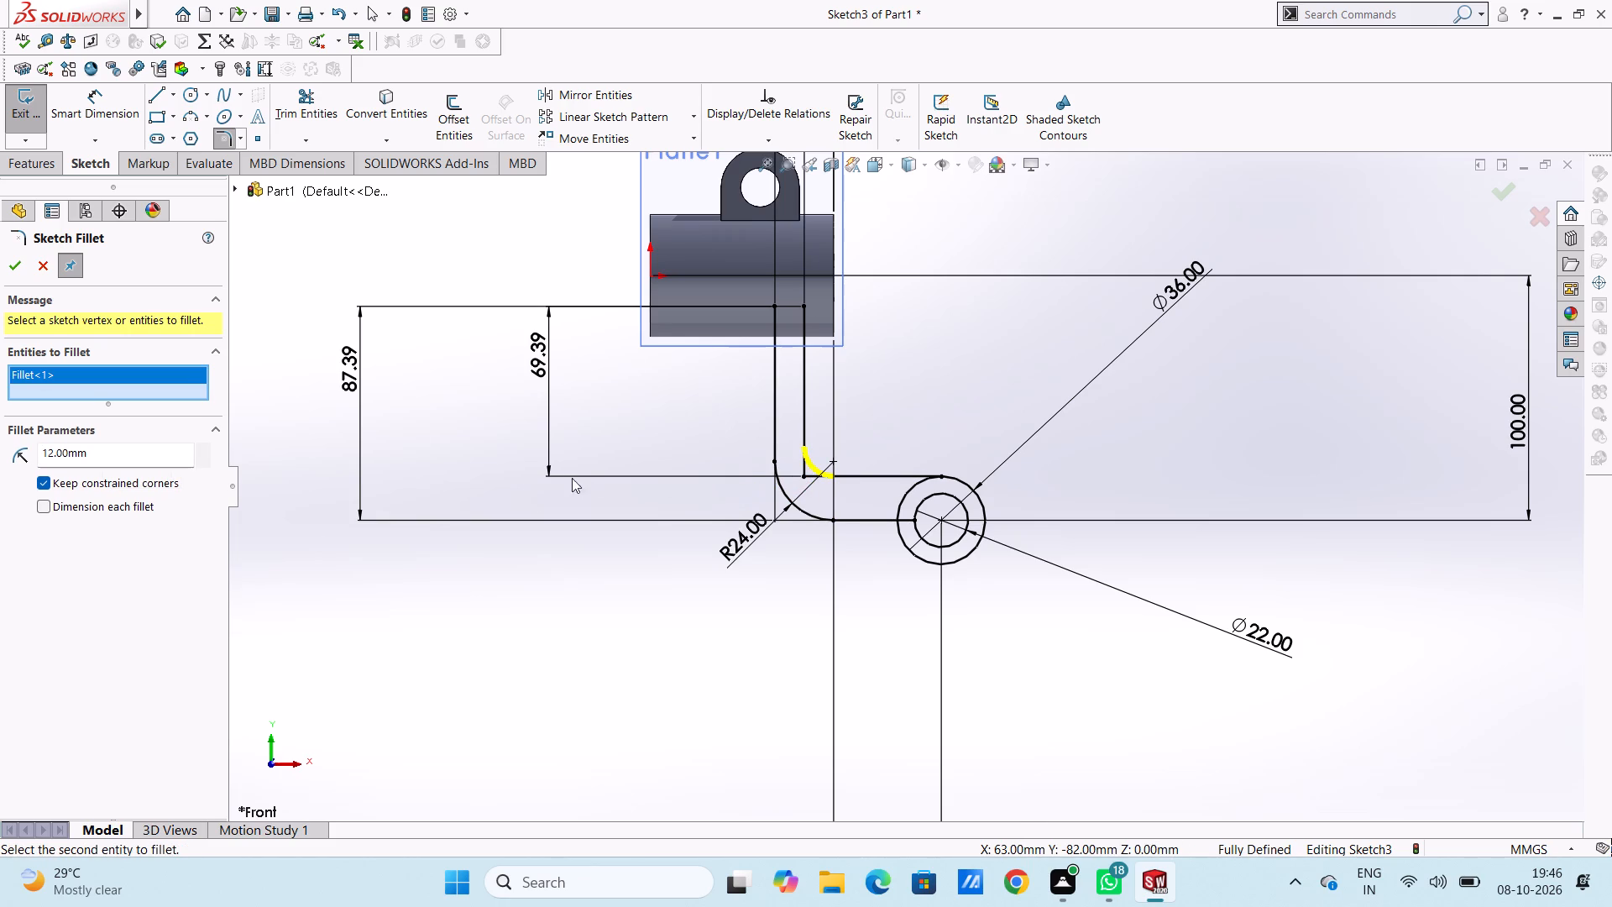
pyautogui.click(12, 263)
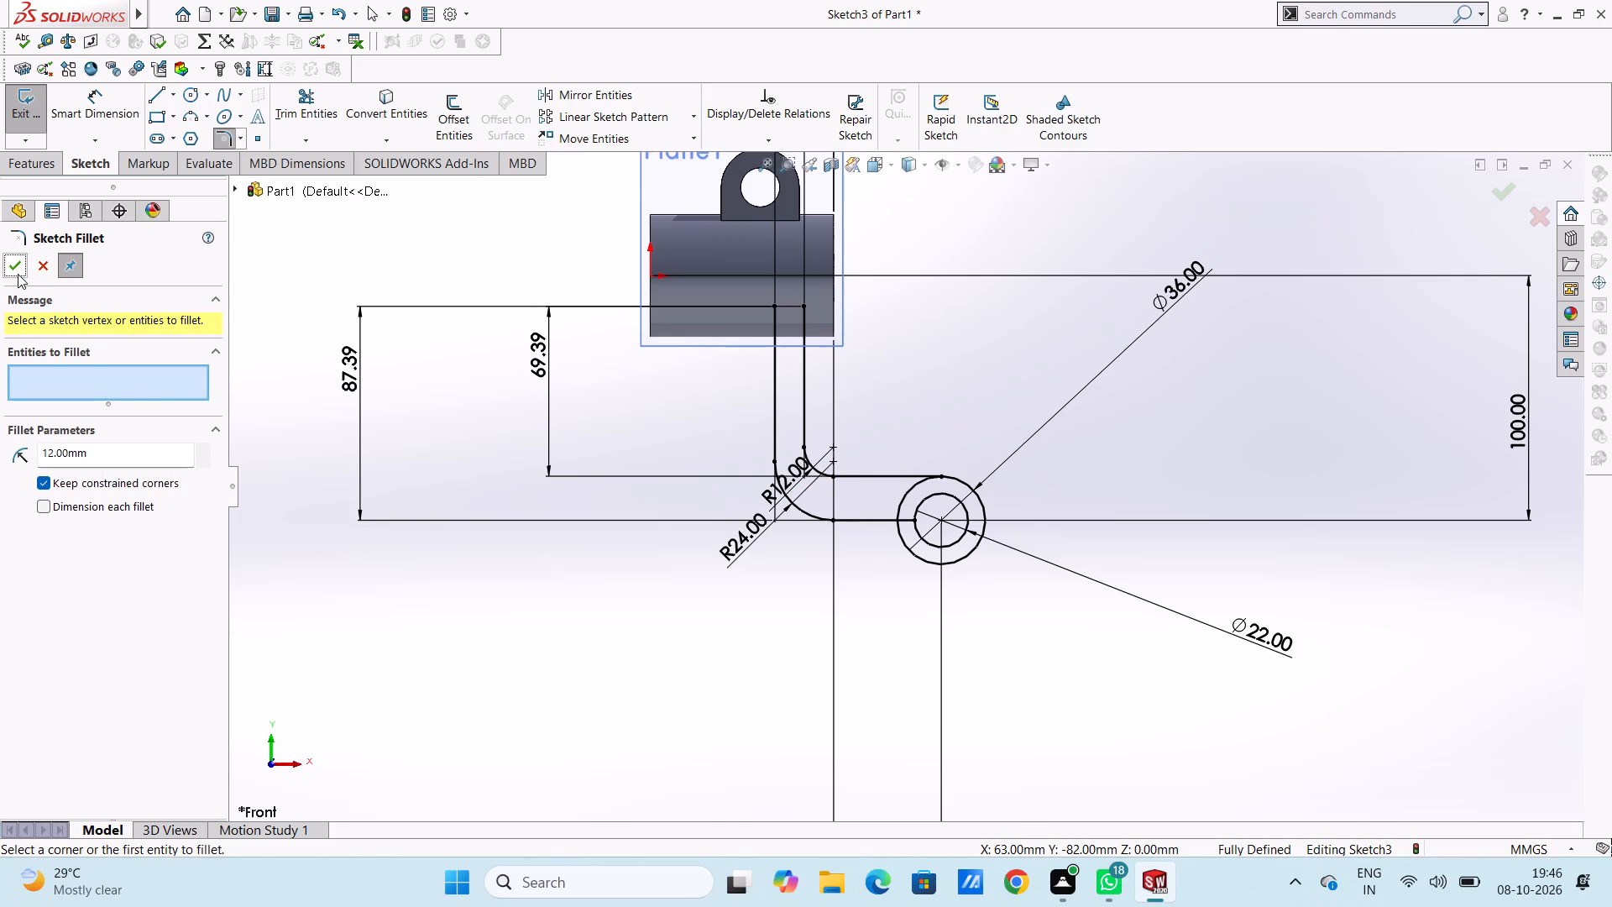
pyautogui.click(18, 269)
pyautogui.click(484, 458)
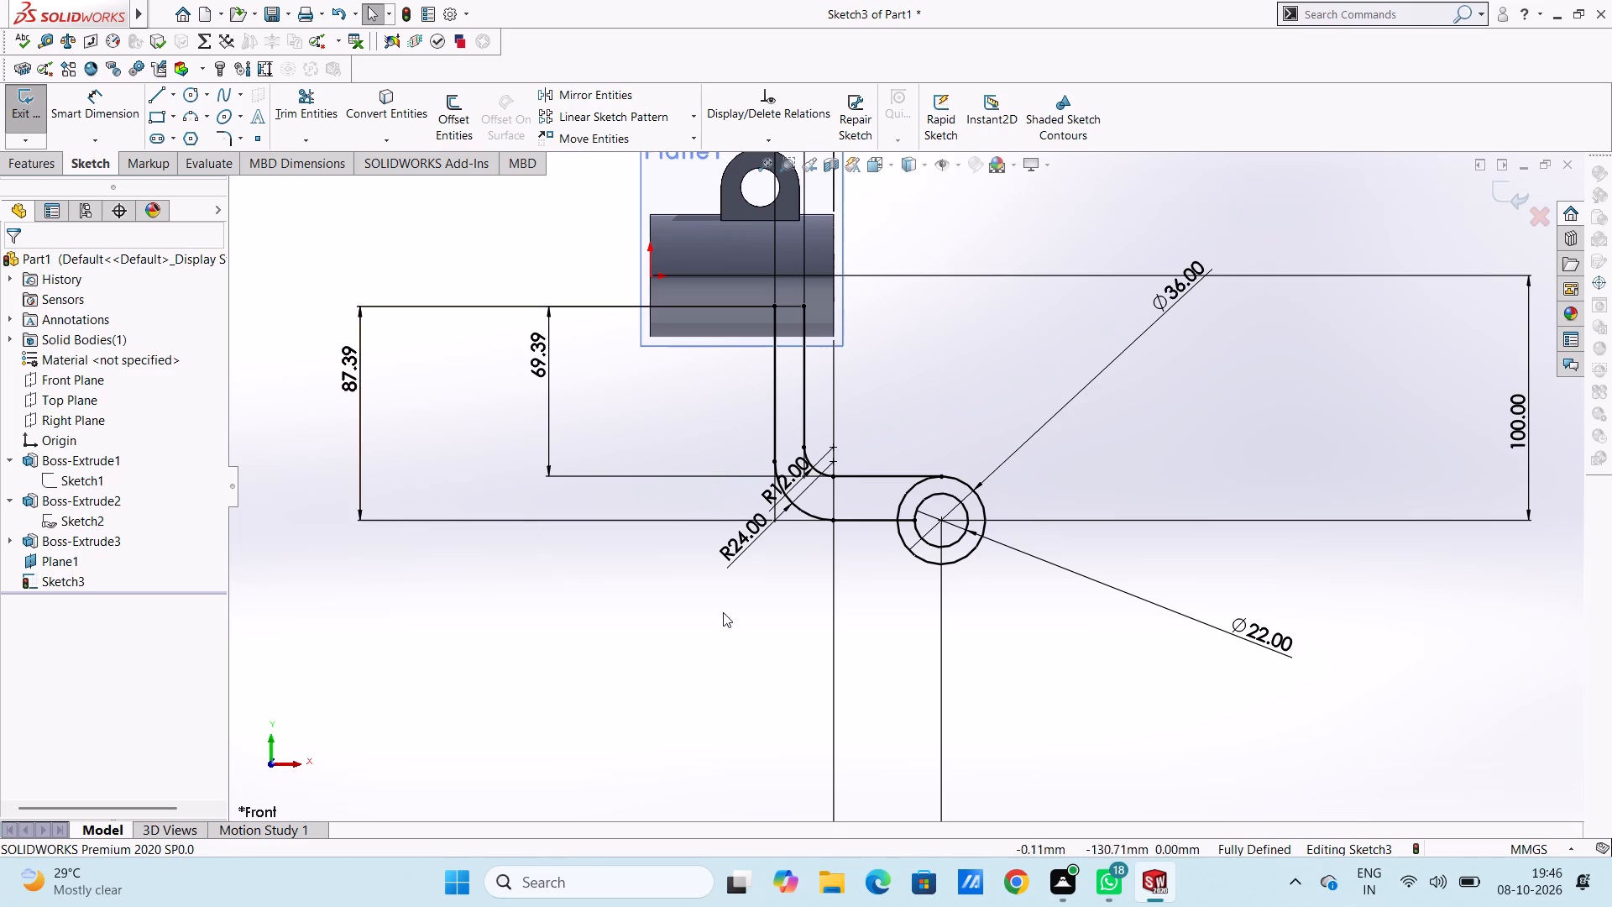
# Delete the lower horizontal line leading to the circles and the 24 mm fillet arc joined to it.
pyautogui.click(867, 520)
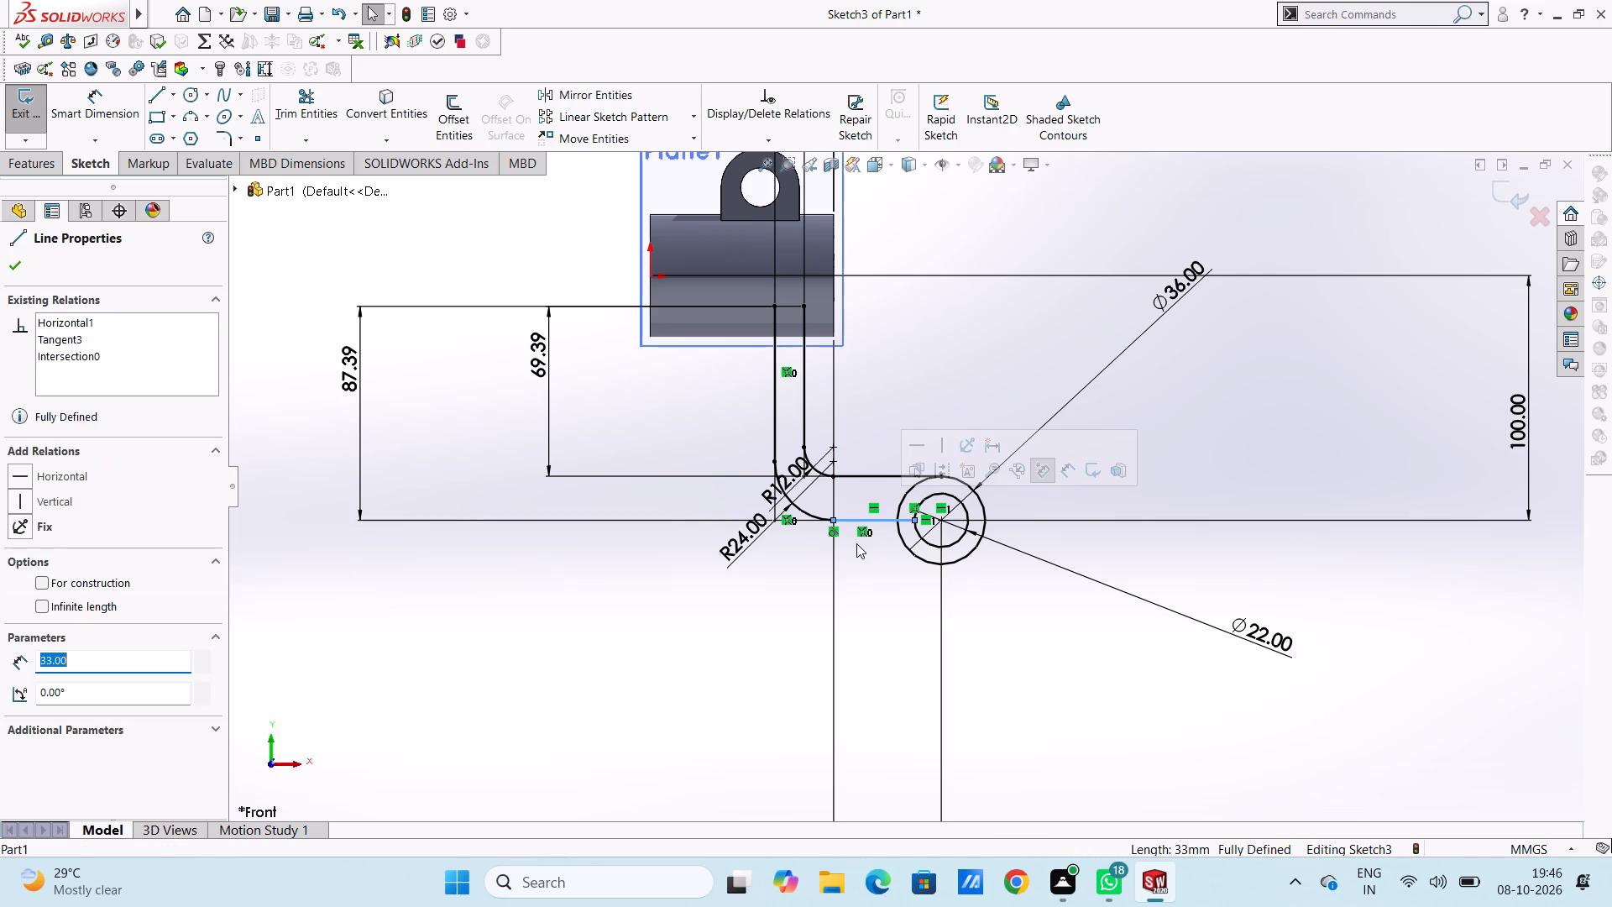
pyautogui.press('Delete')
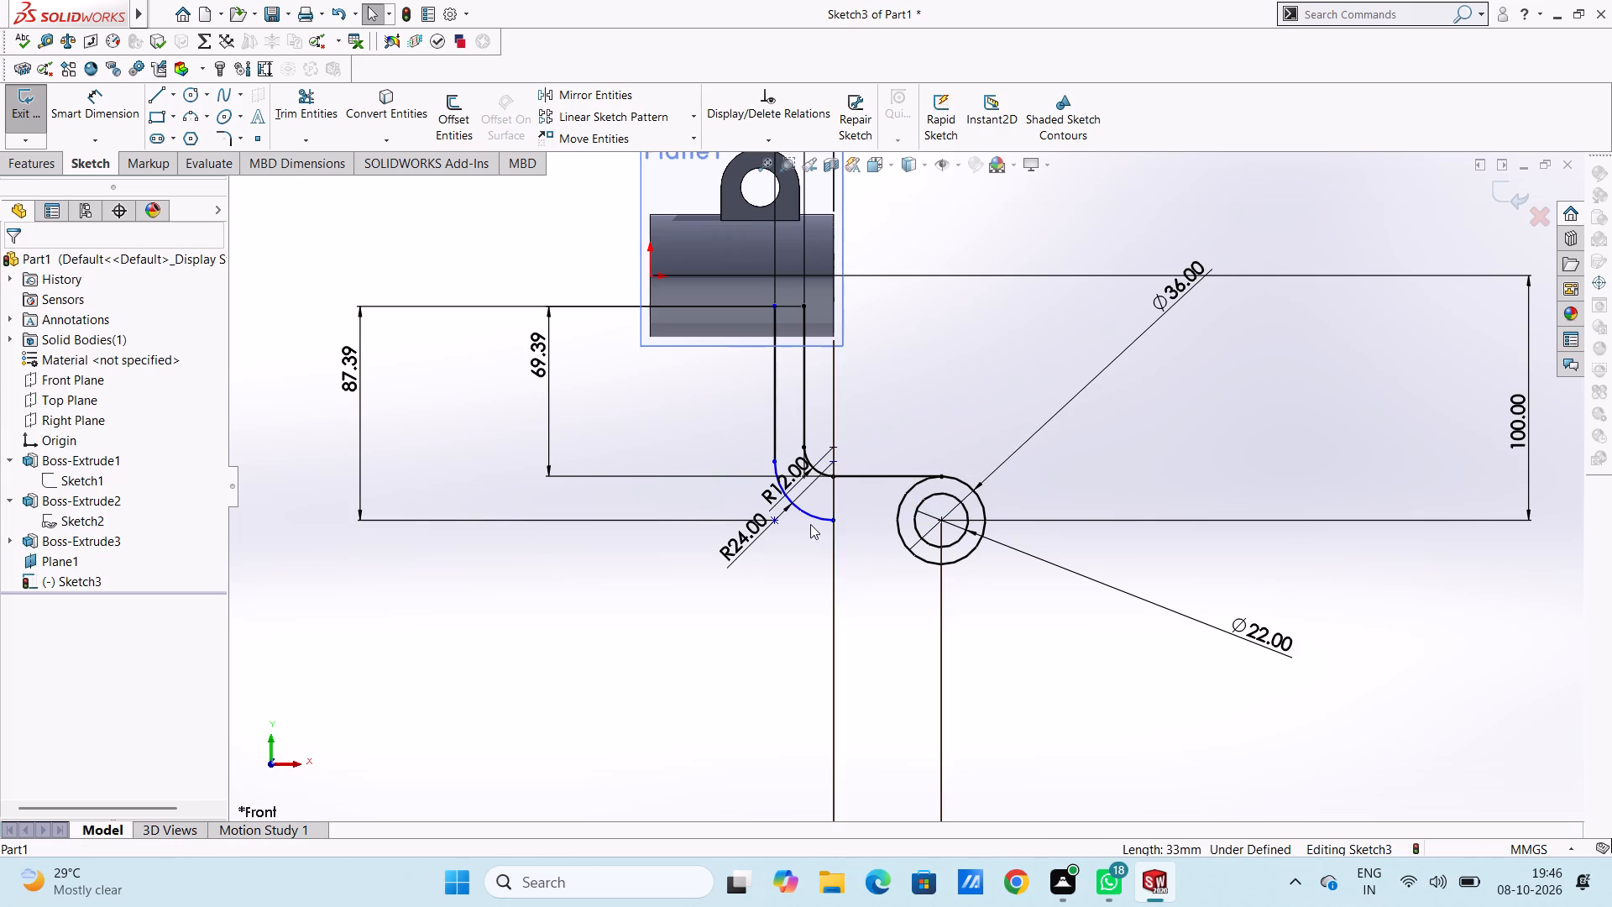
pyautogui.click(814, 521)
pyautogui.press('Delete')
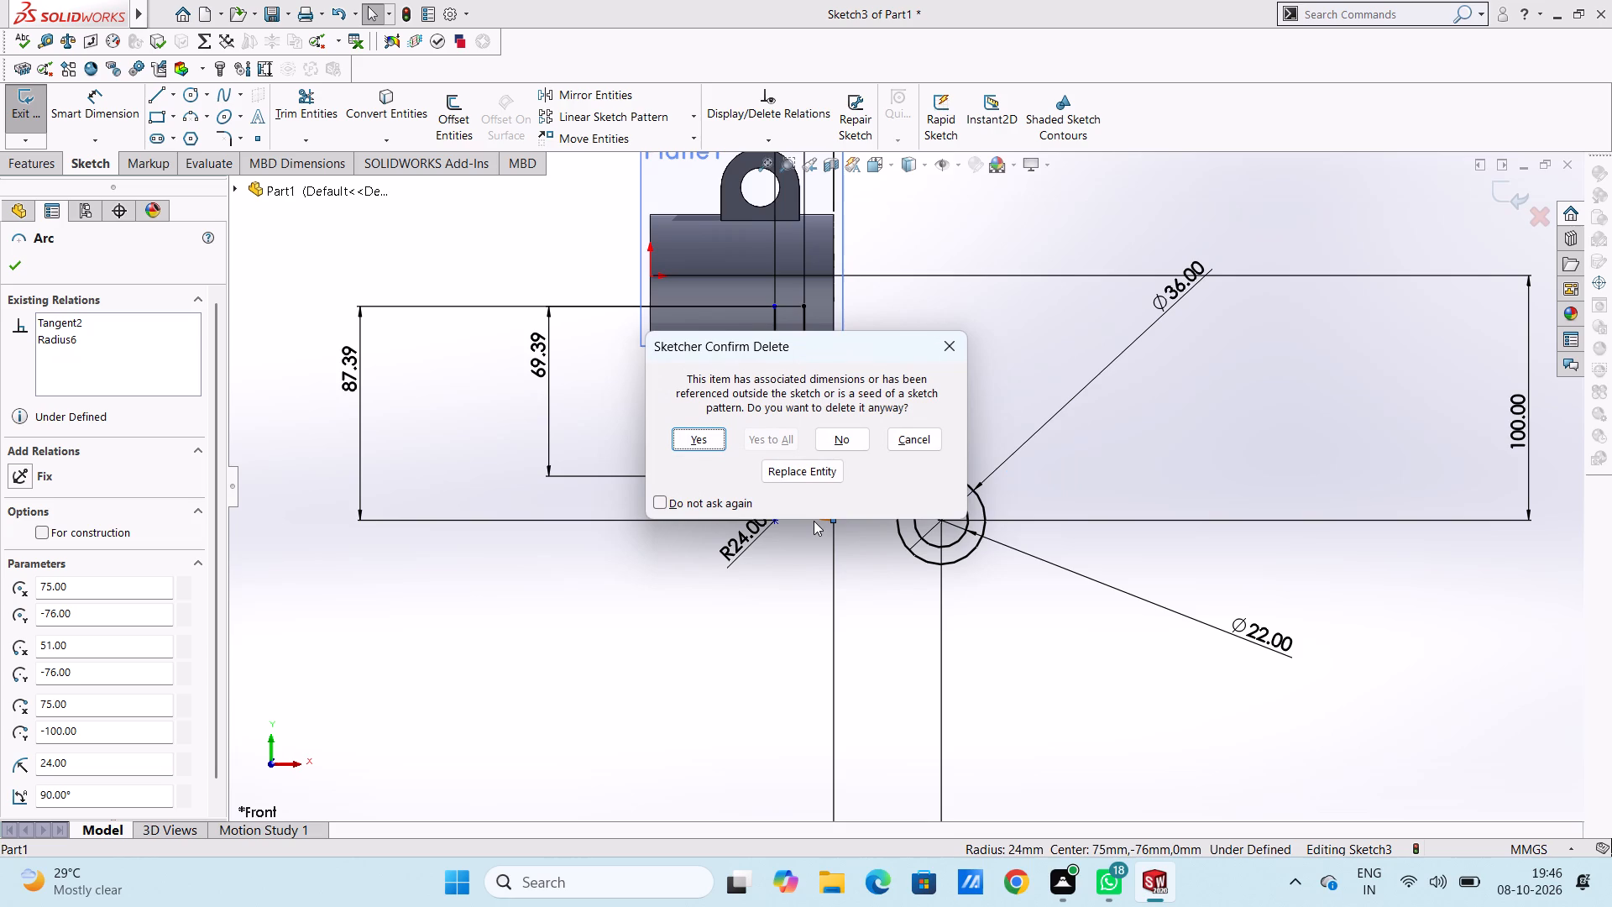
pyautogui.click(699, 438)
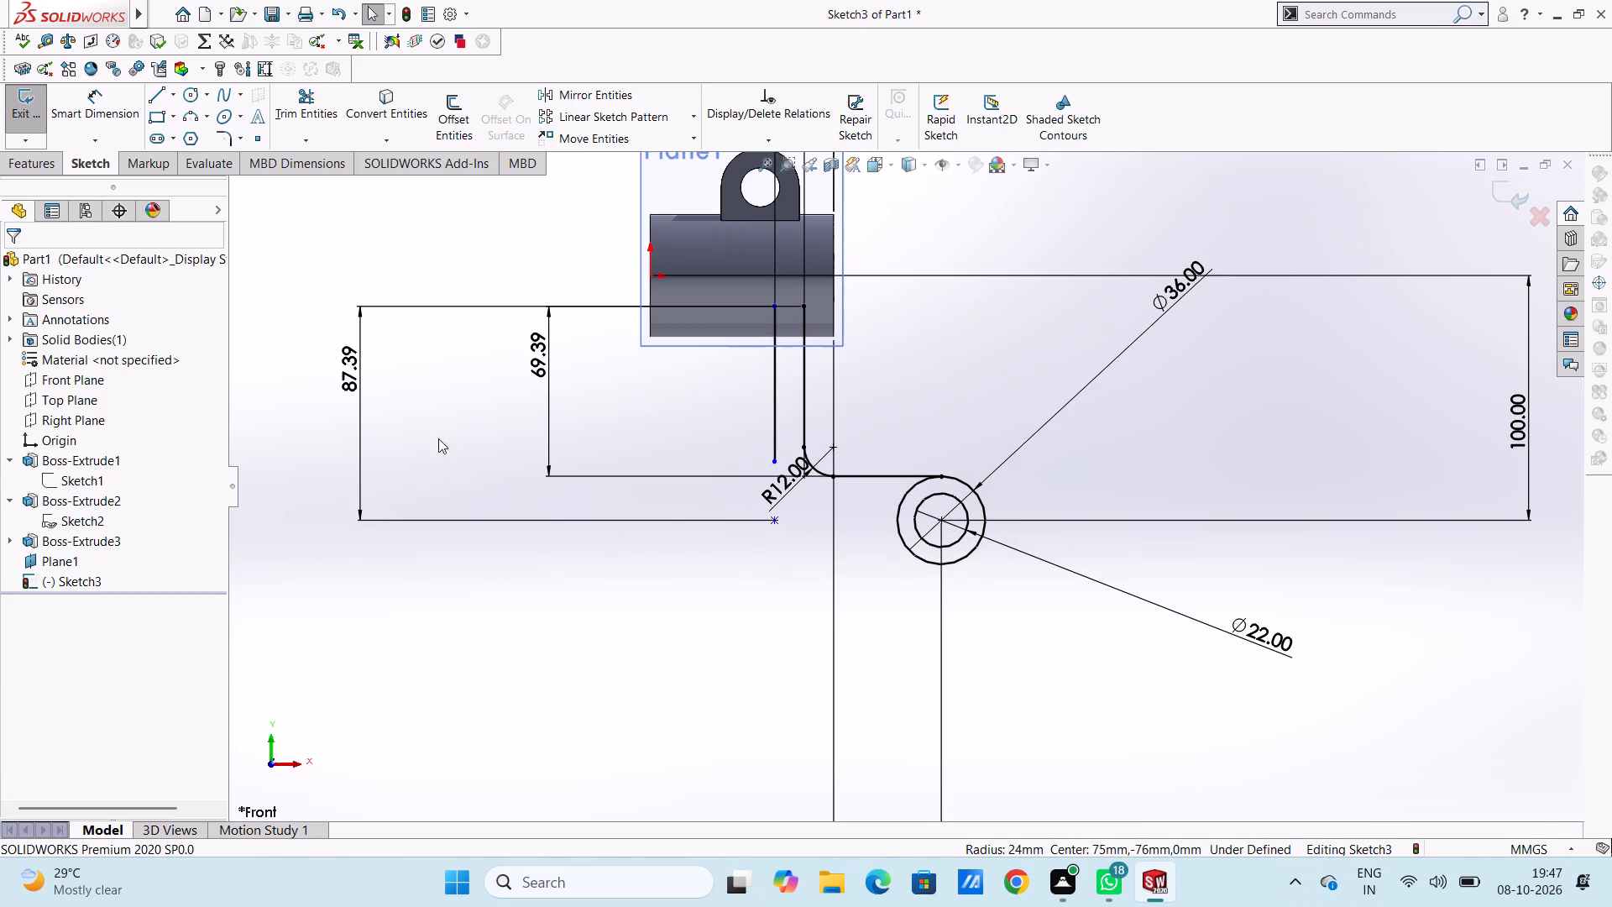
# Sketch a horizontal line about 91 mm long from the bottom of the 36 mm circle to past the outer vertical line.
pyautogui.click(160, 96)
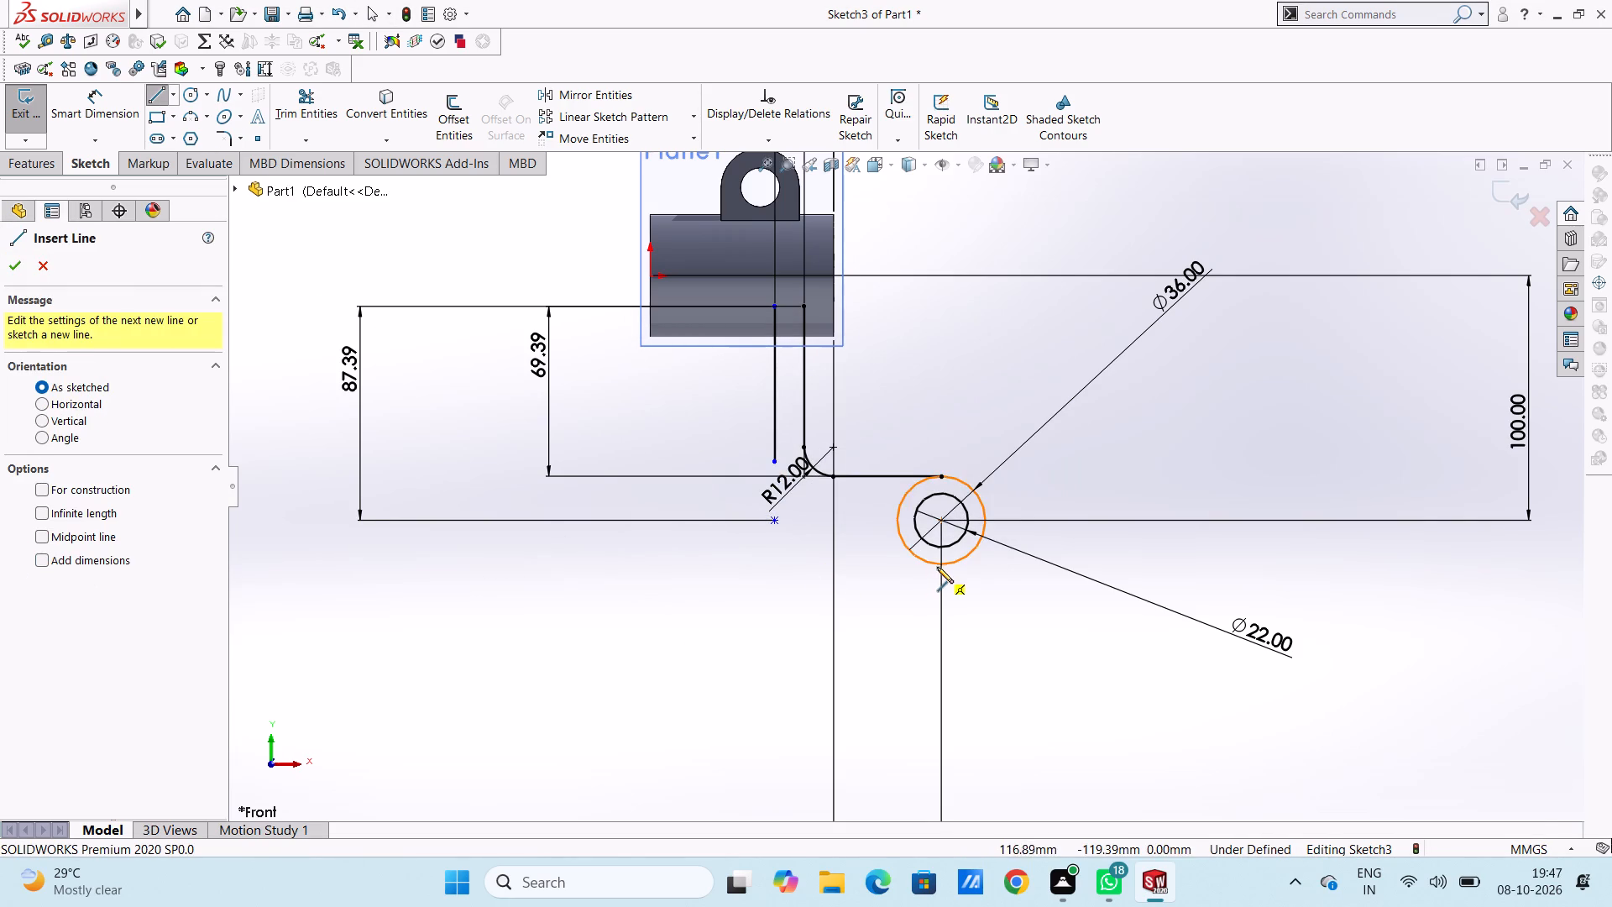
pyautogui.click(943, 564)
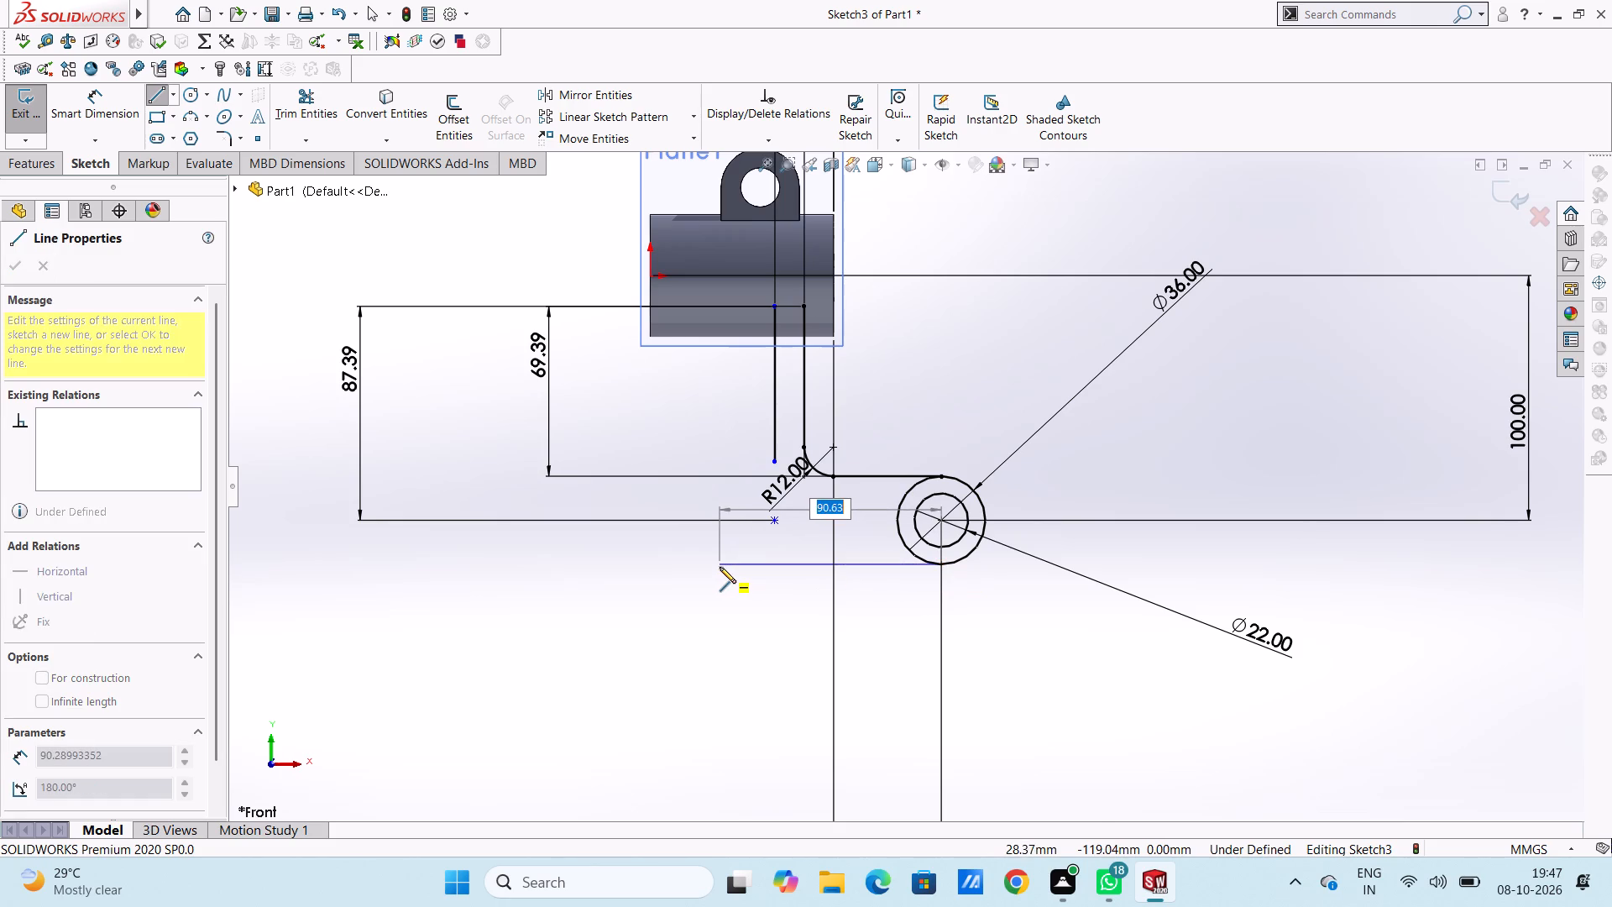
pyautogui.click(720, 567)
pyautogui.press('Escape')
pyautogui.press('Escape')
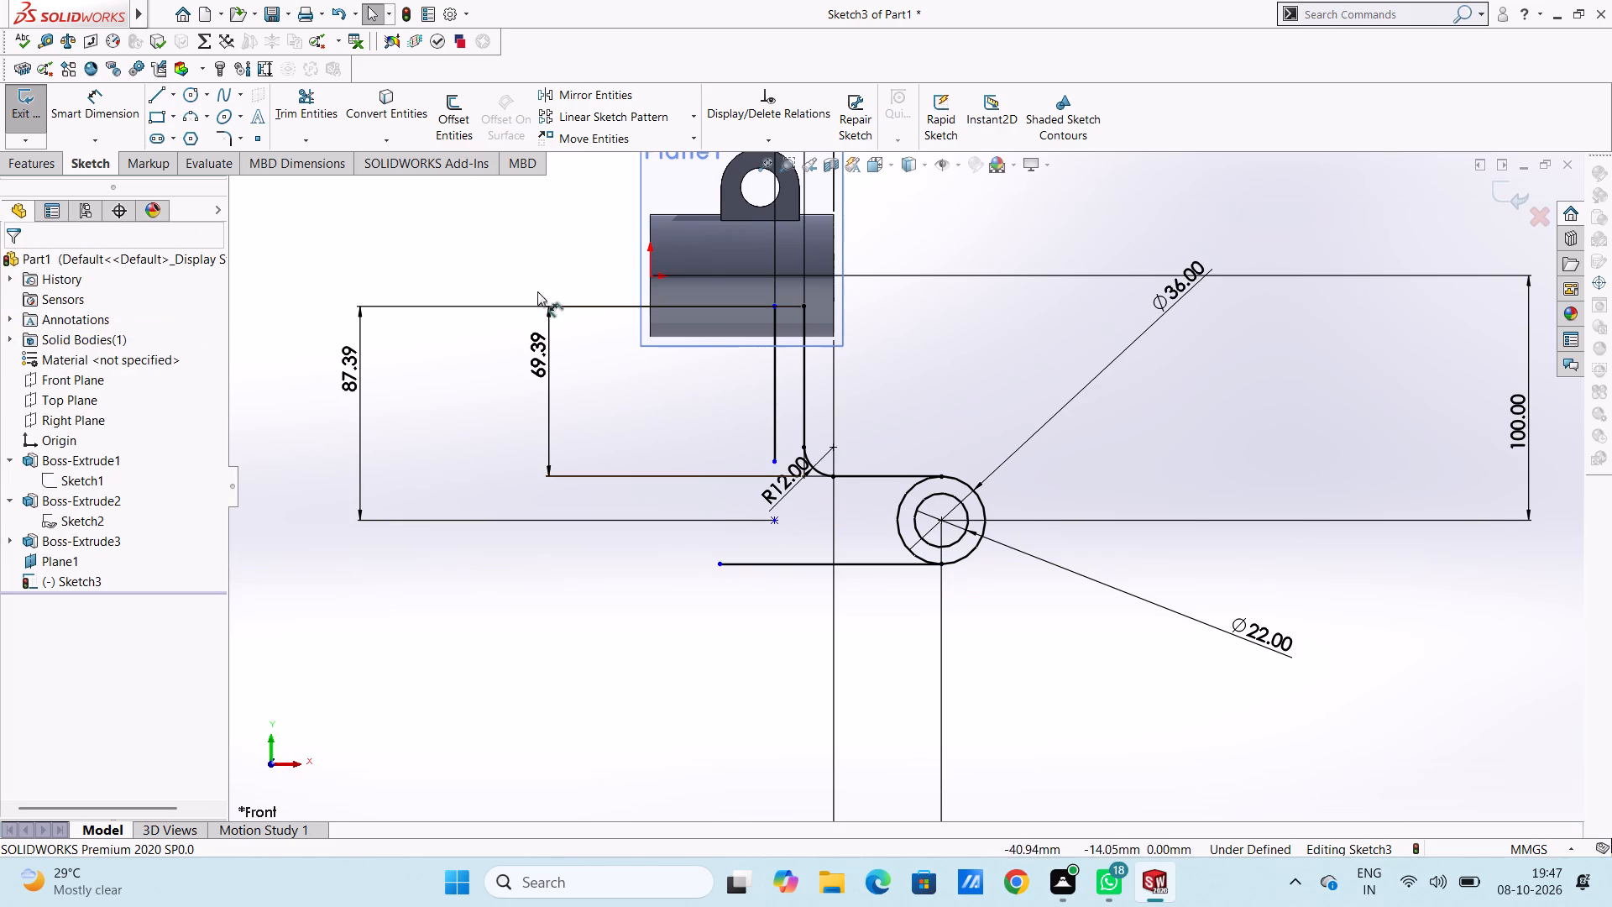
# Offset the new horizontal line 24 mm upward in a single direction, keeping the offset dimension.
pyautogui.click(459, 123)
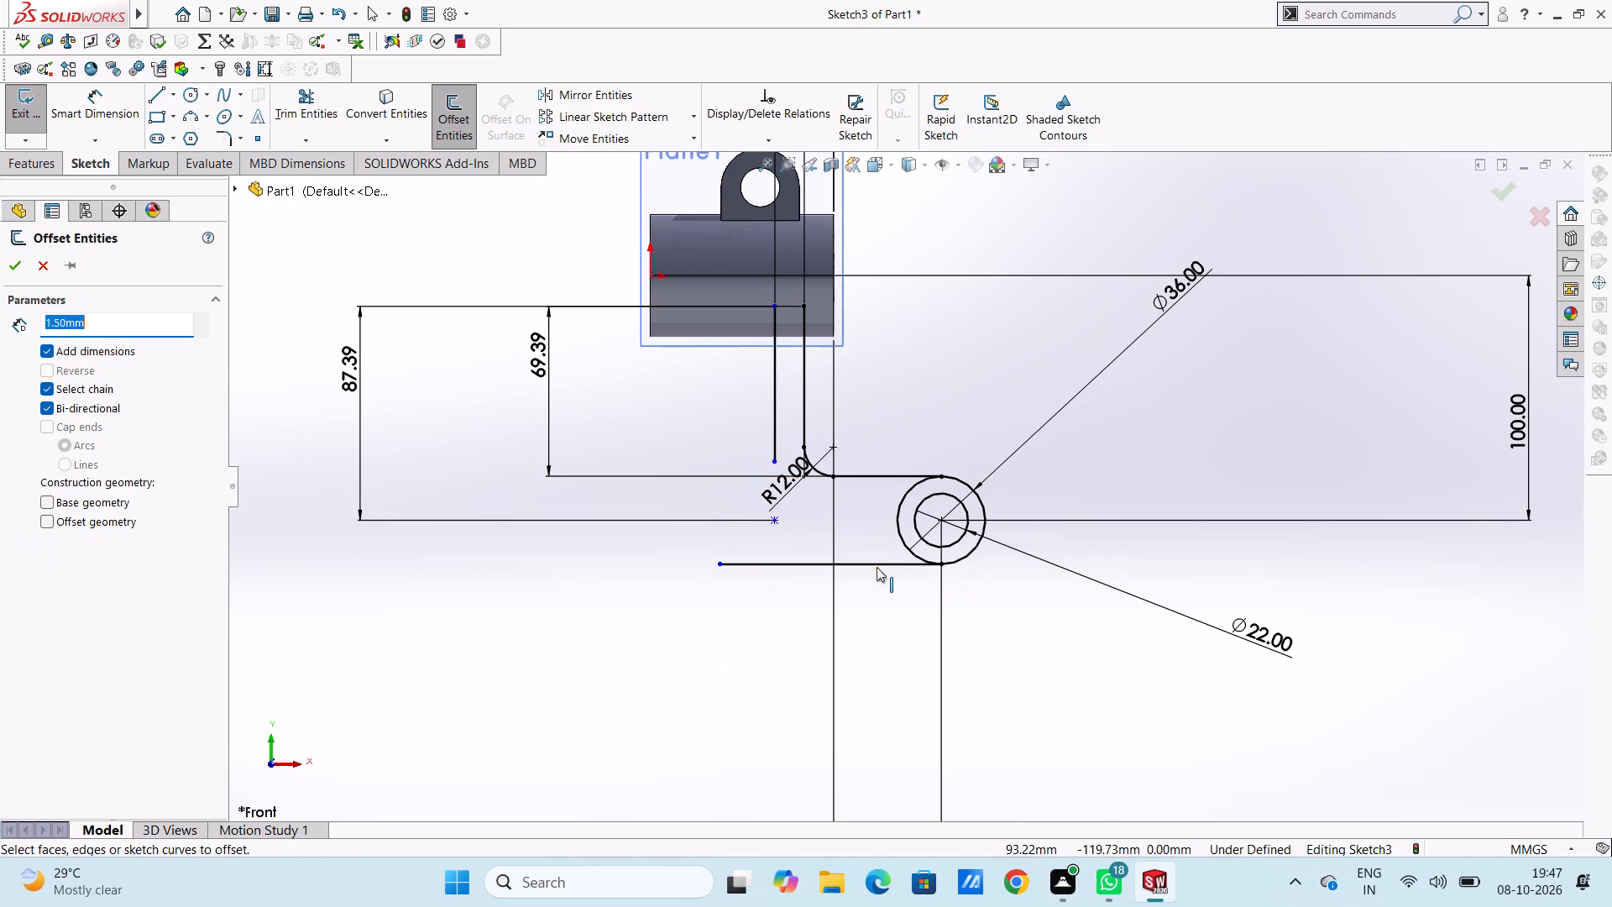
pyautogui.click(877, 564)
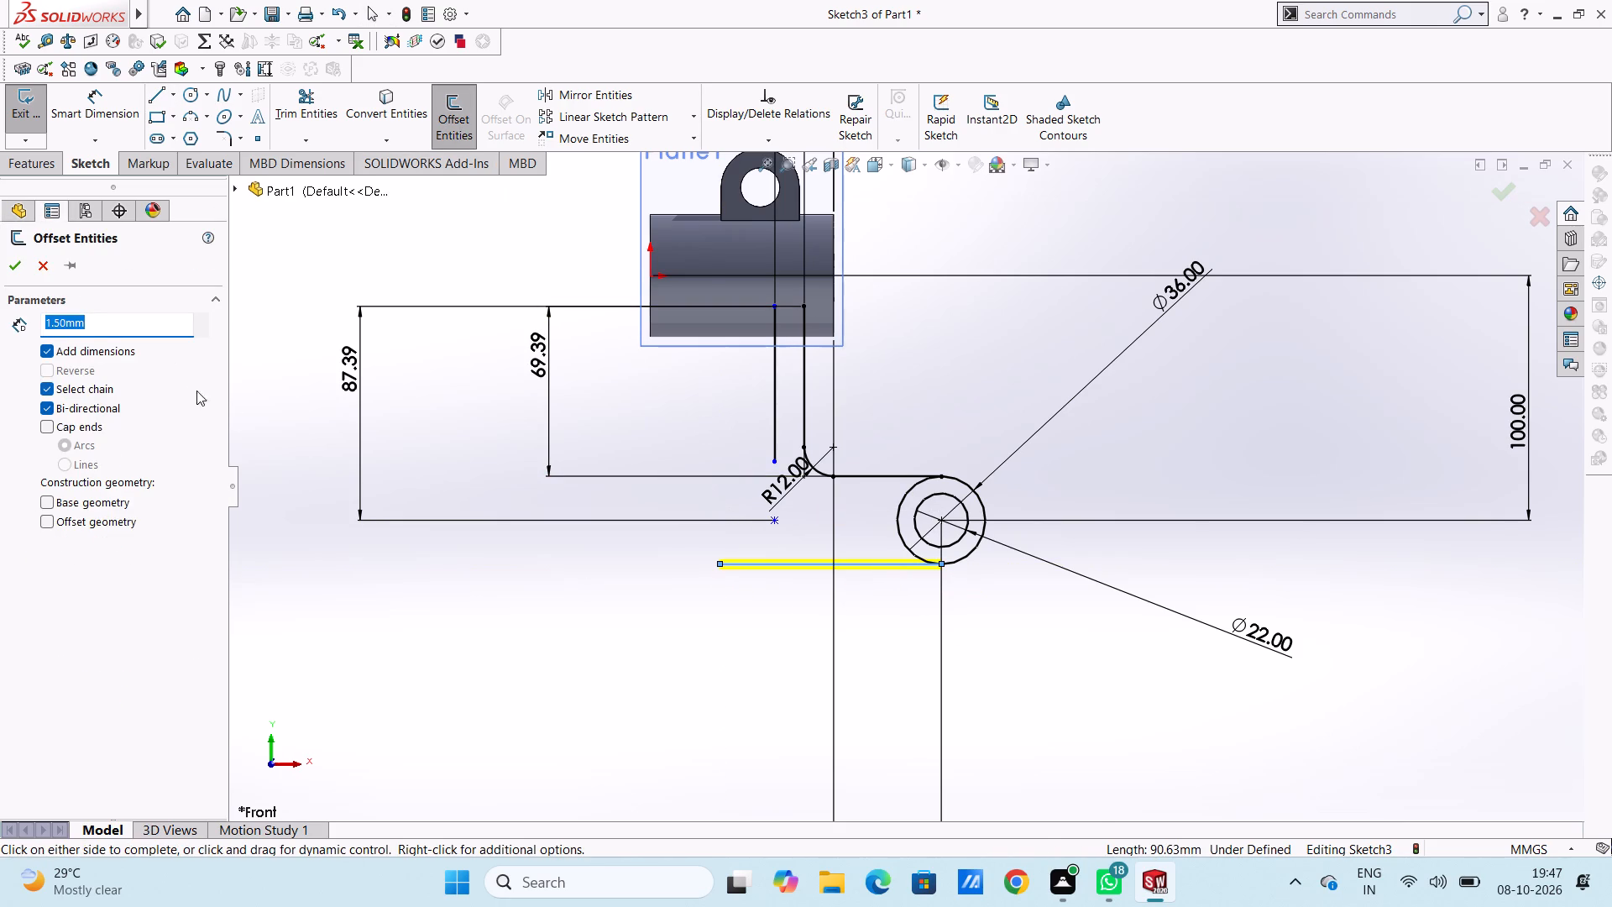
pyautogui.click(47, 401)
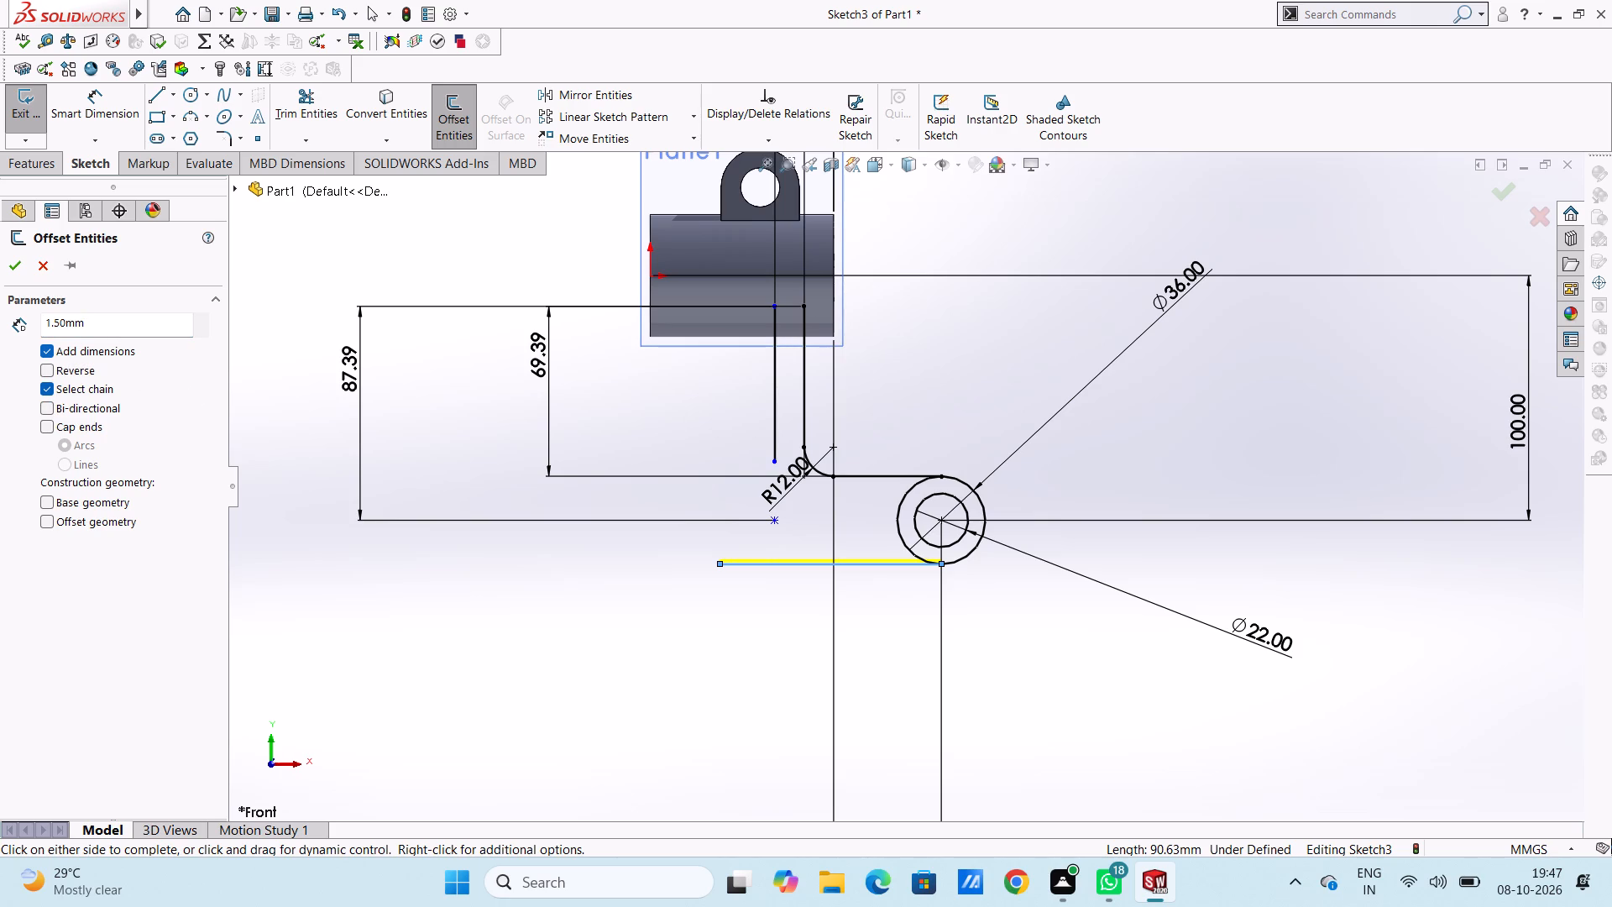
pyautogui.doubleClick(123, 323)
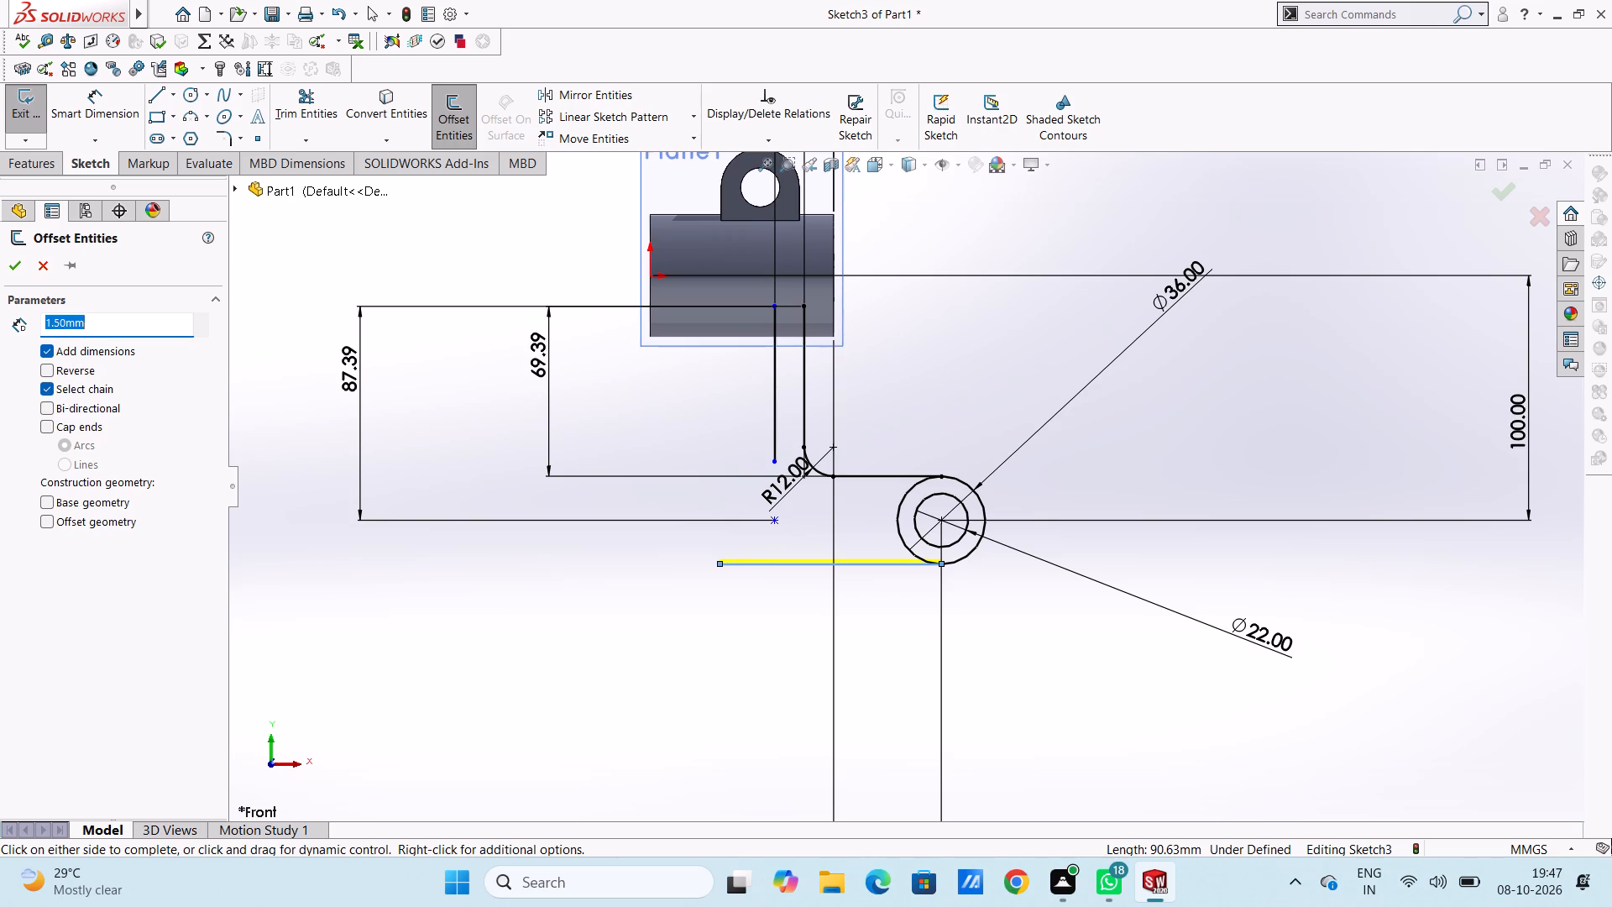
pyautogui.write('24')
pyautogui.press('Return')
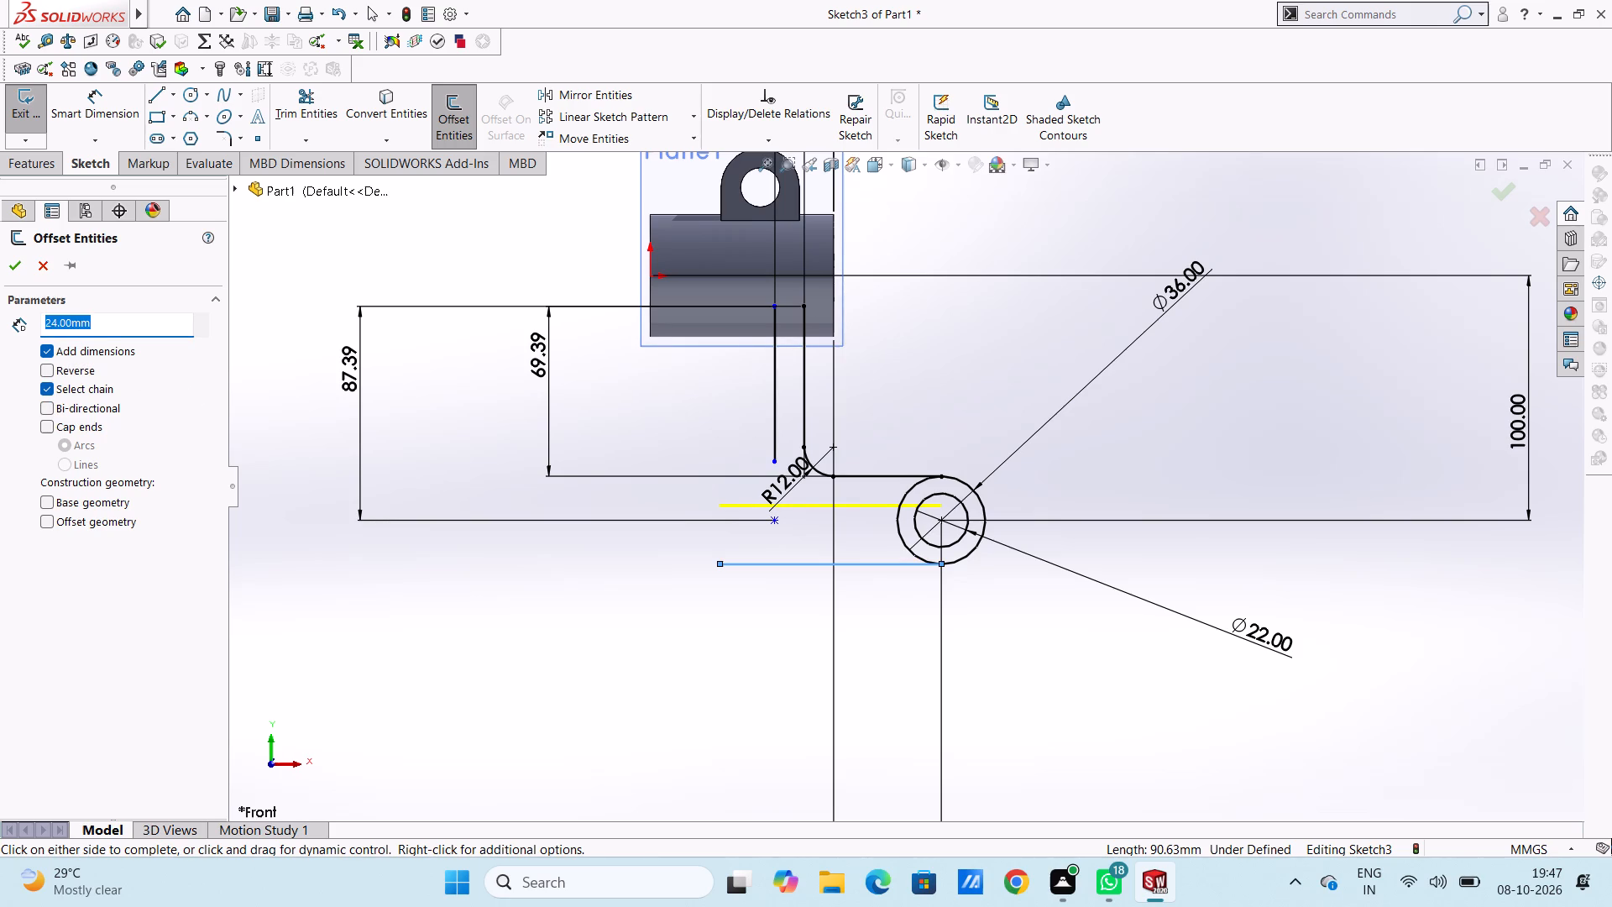
pyautogui.click(11, 270)
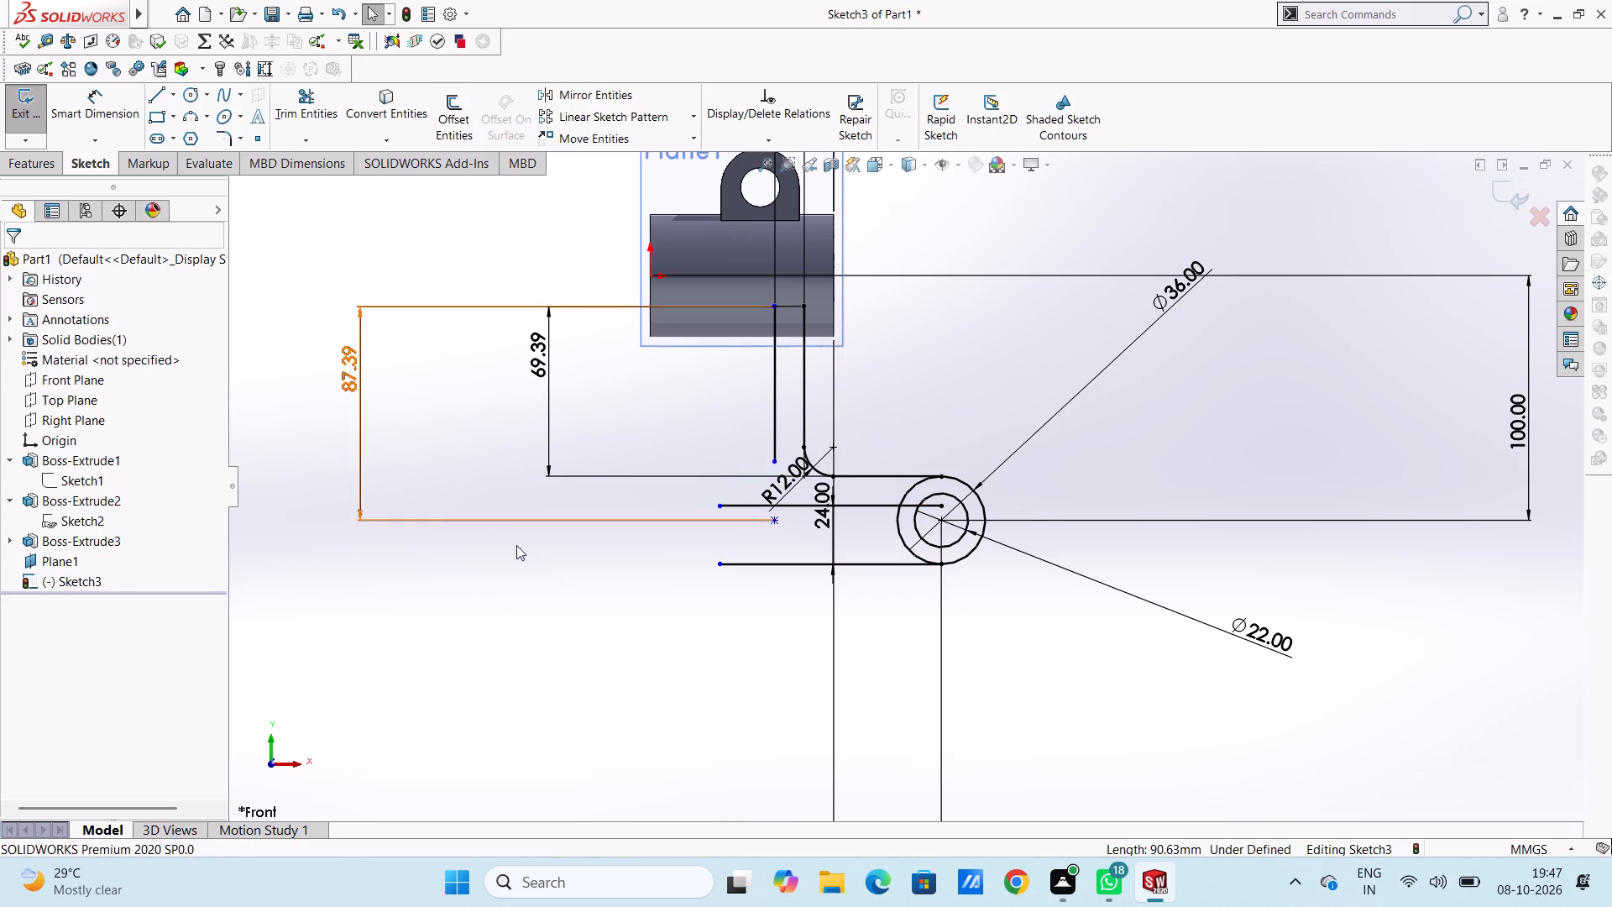
# Delete the original horizontal line at the bottom of the 36 mm circle, keeping its offset copy.
pyautogui.click(782, 564)
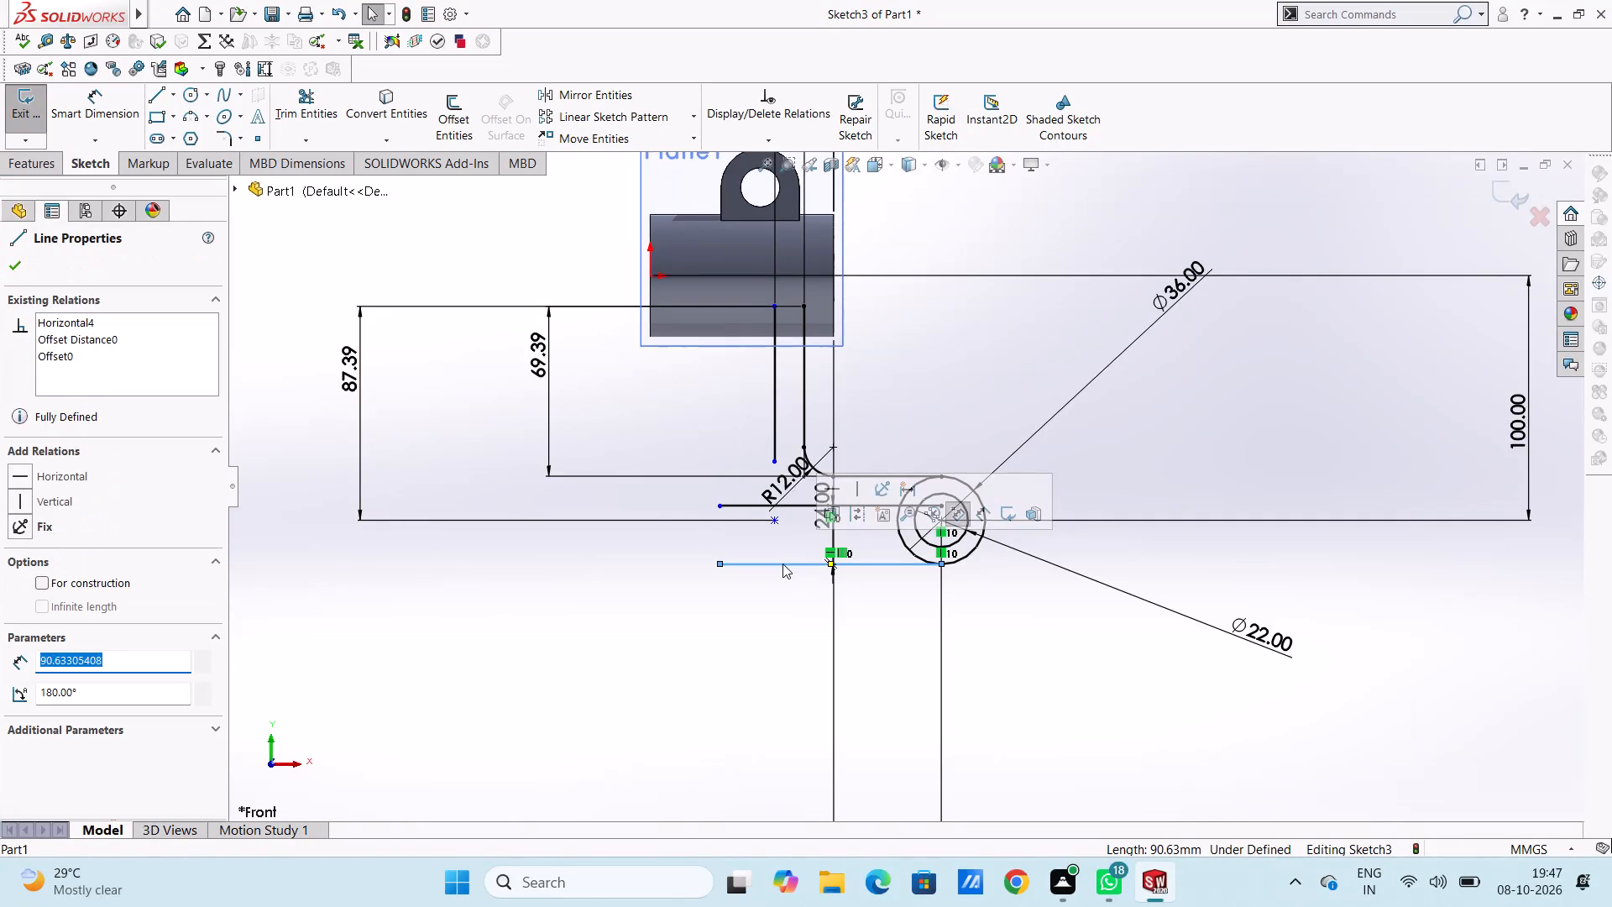
pyautogui.press('Delete')
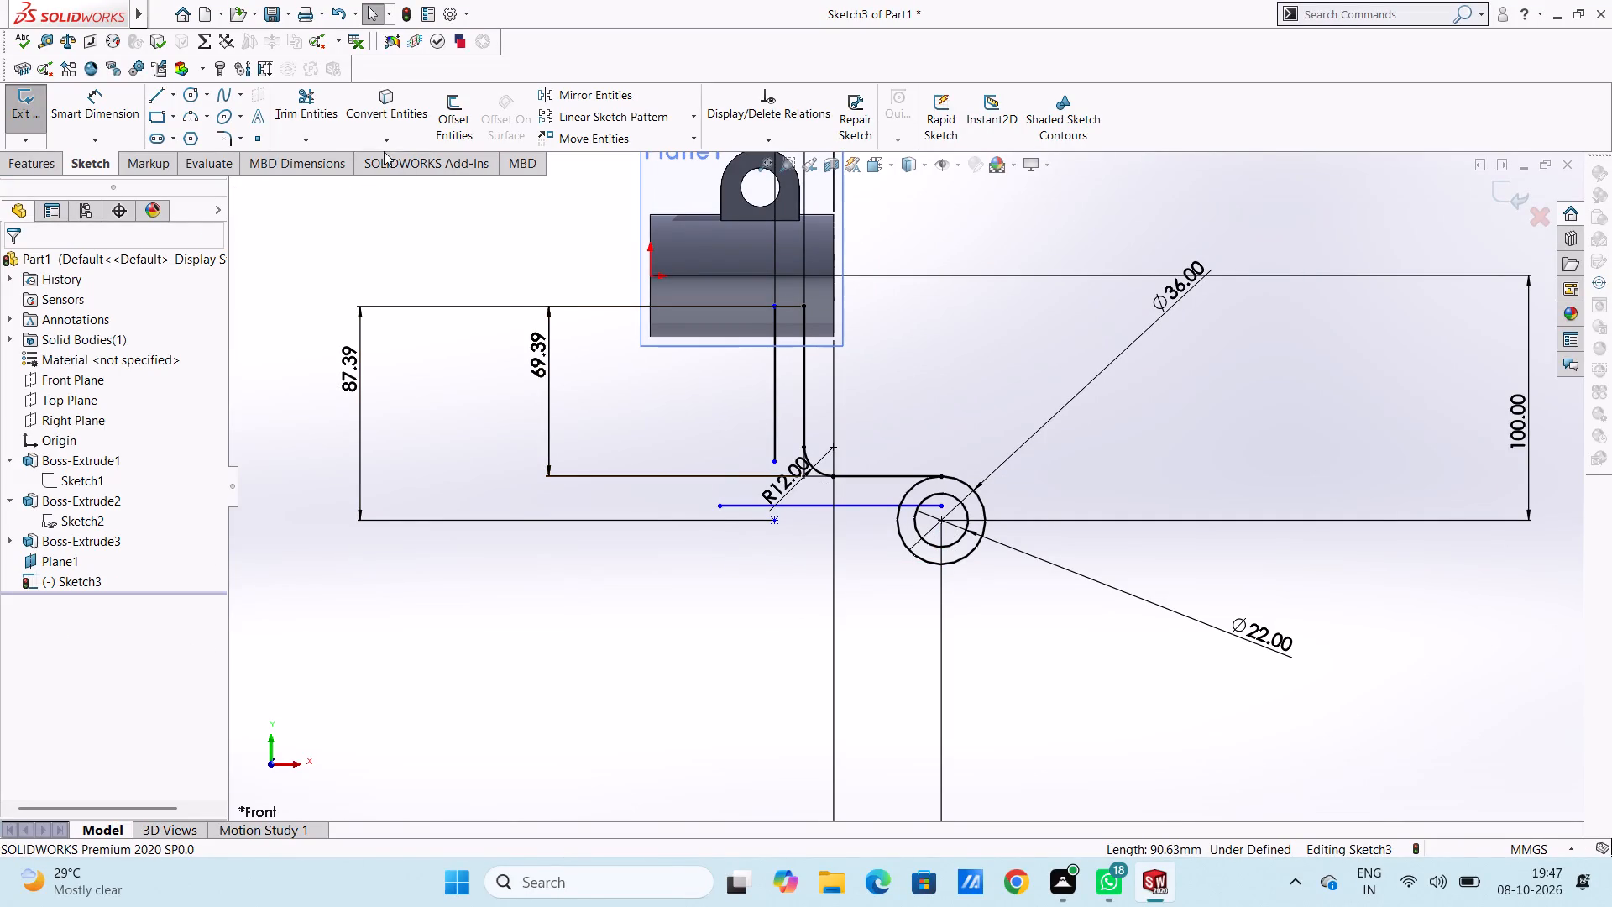
# Extend the outer vertical line down to the offset horizontal line.
pyautogui.click(306, 144)
pyautogui.click(329, 180)
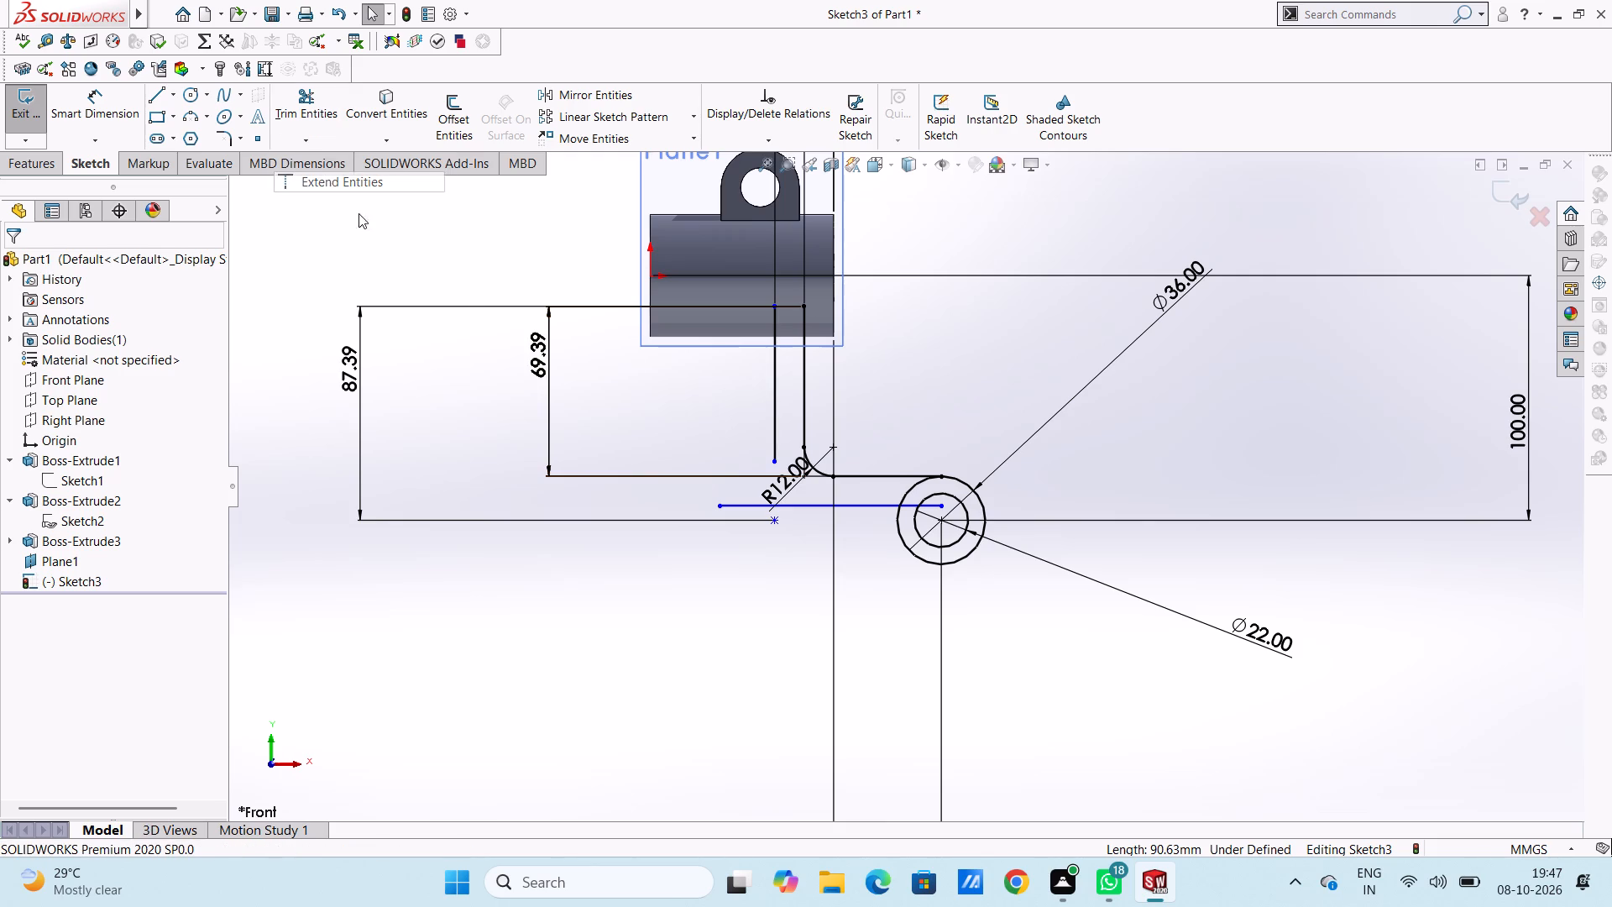
pyautogui.click(772, 441)
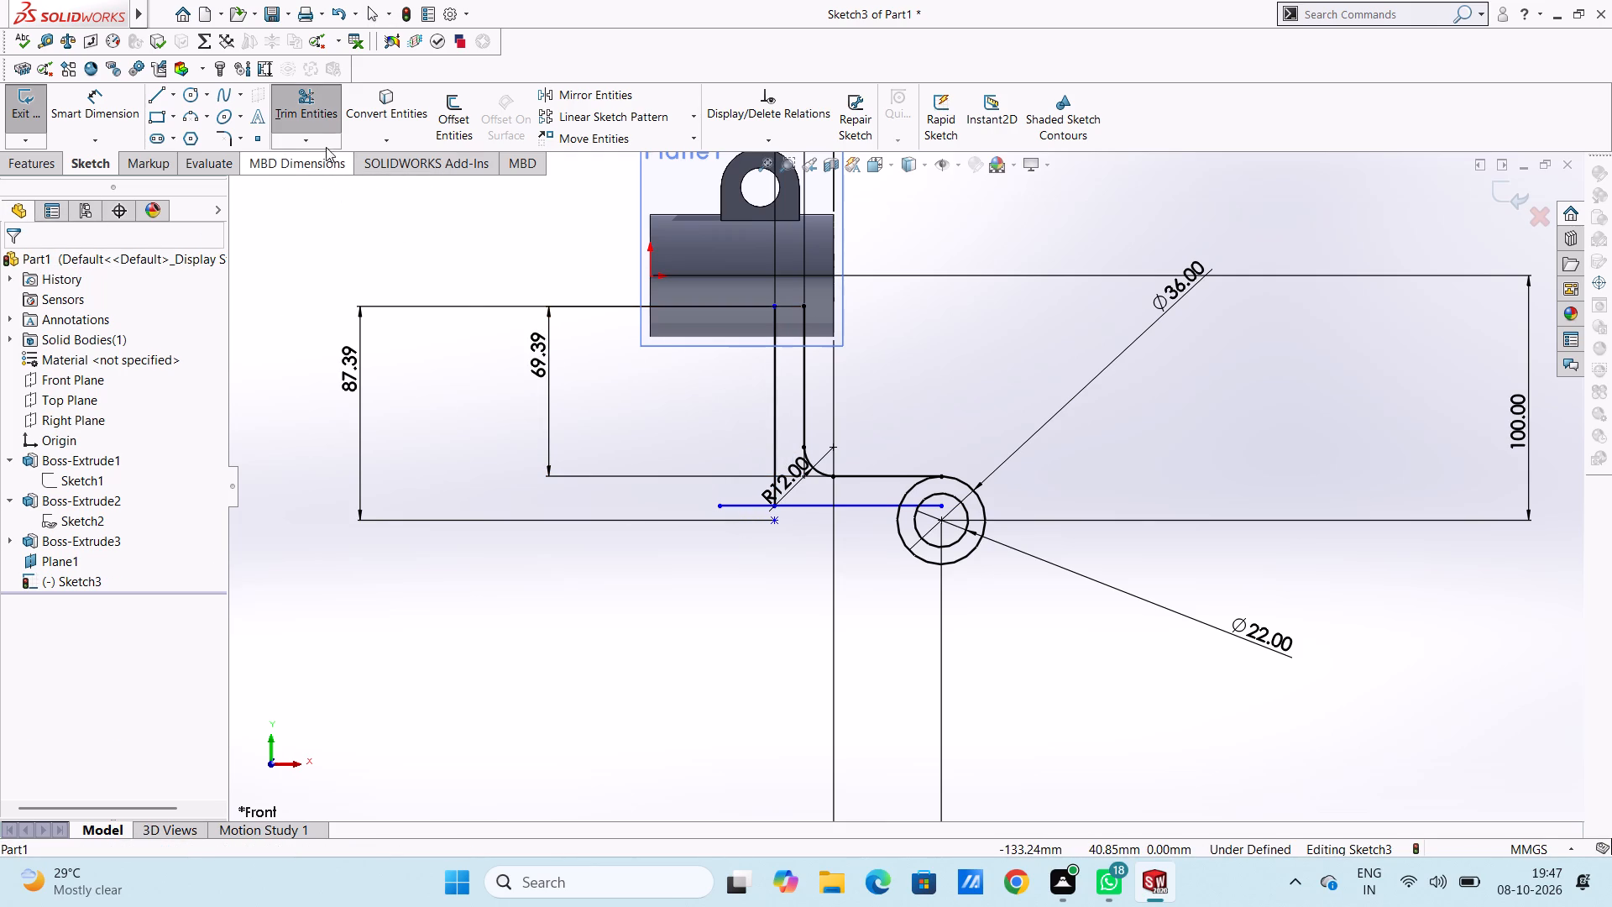
# Trim the offset line's overhang past the outer vertical line and its end inside the 22 mm circle.
pyautogui.click(324, 102)
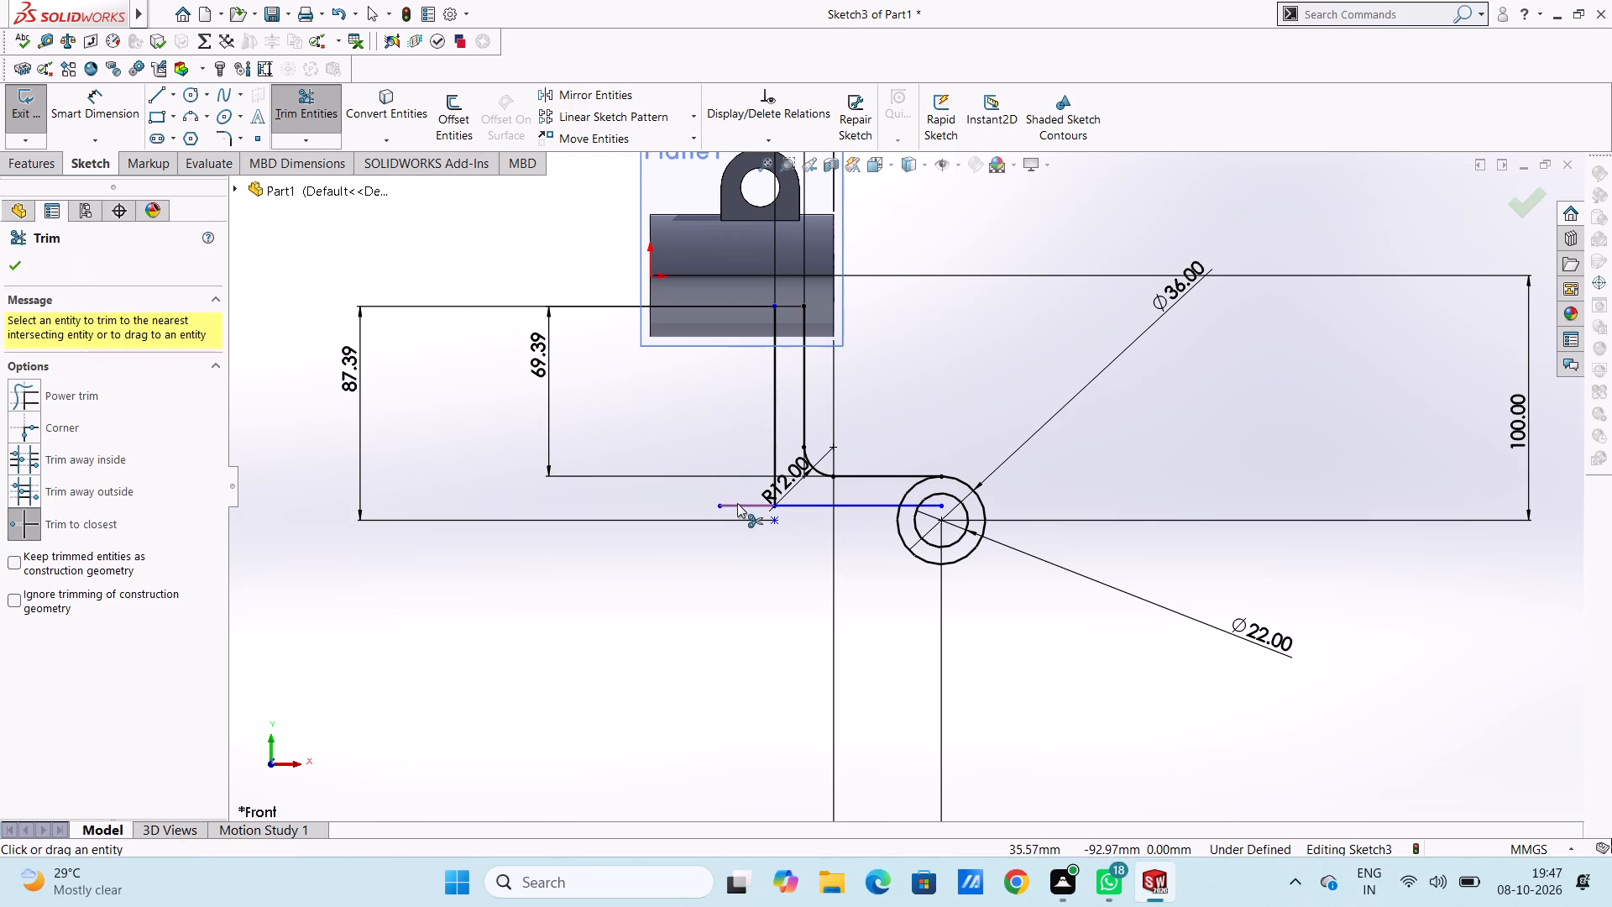
pyautogui.click(737, 503)
pyautogui.click(926, 506)
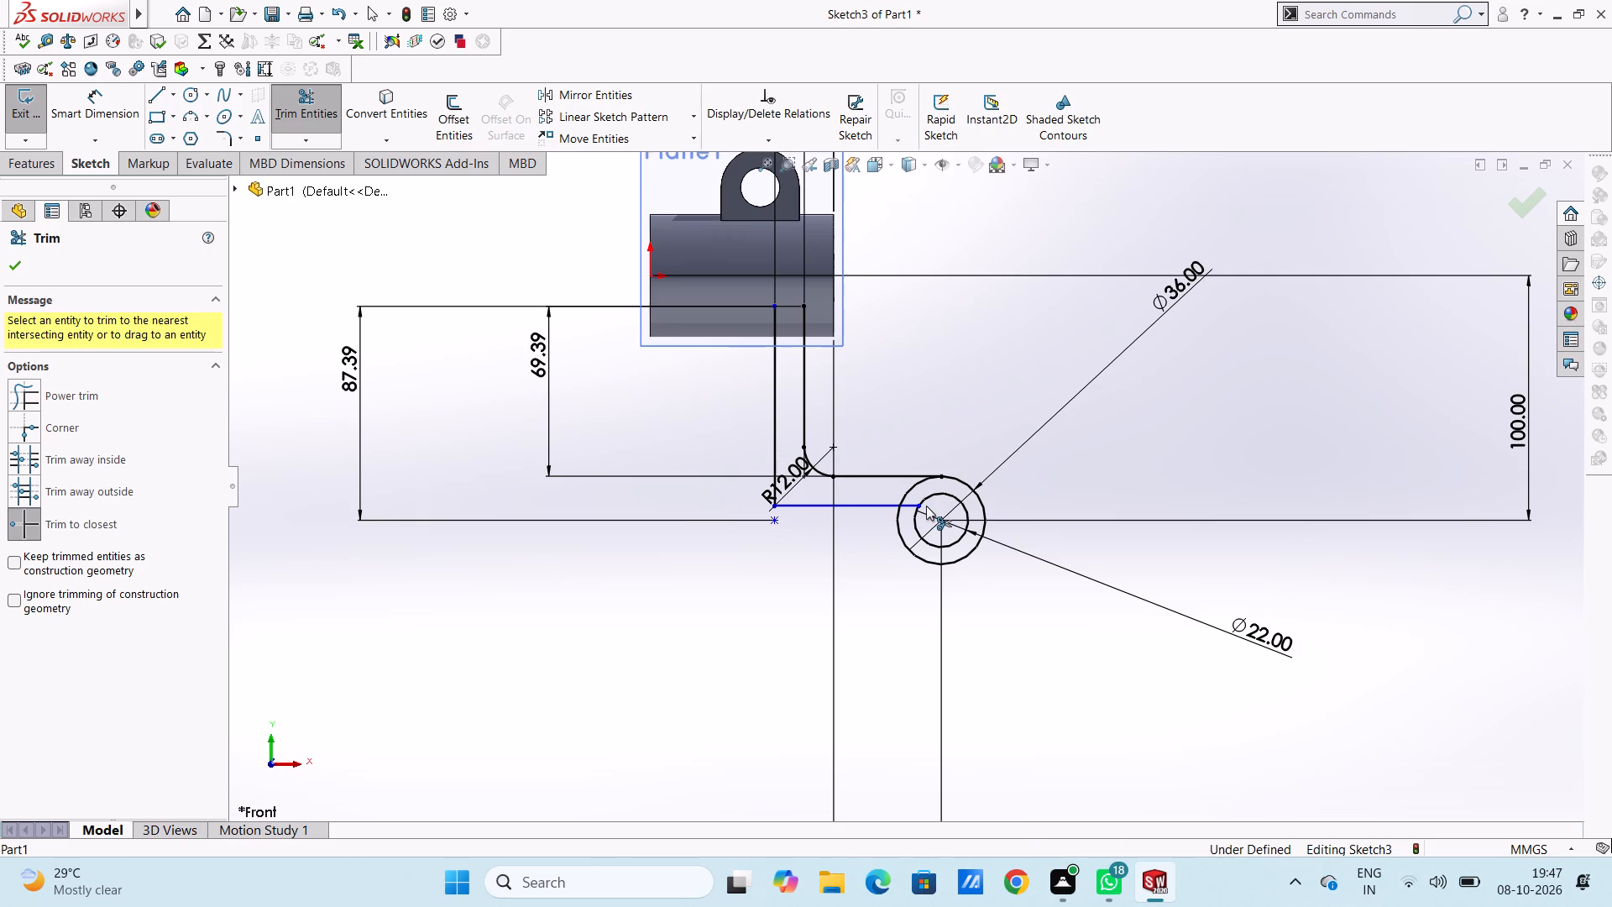
pyautogui.click(10, 270)
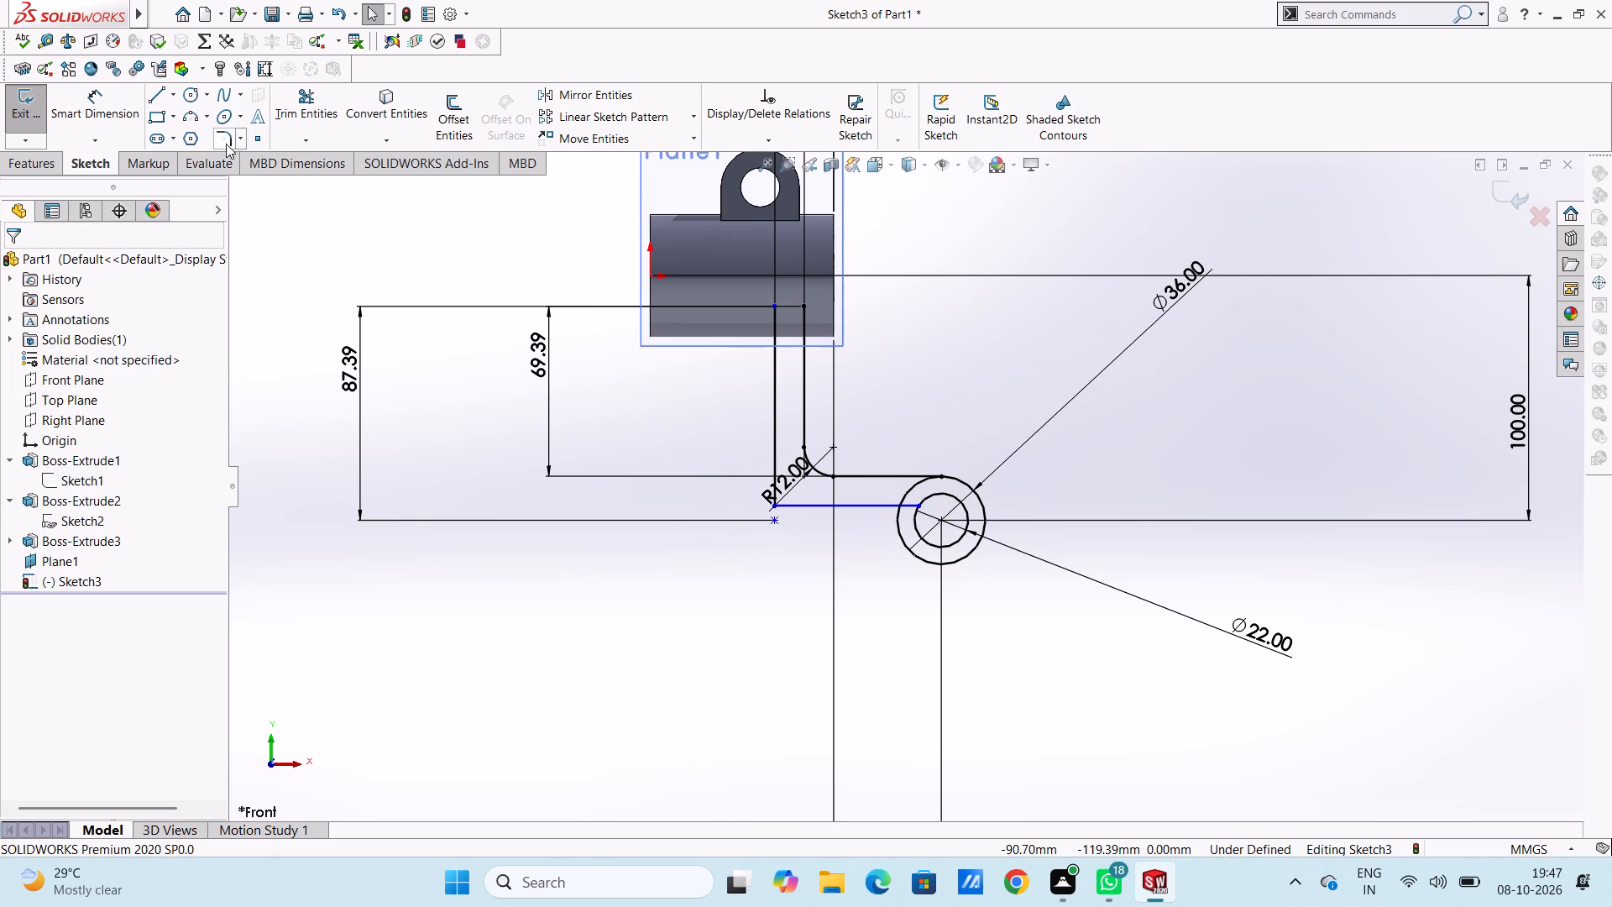
# Fillet the outer corner between the outer vertical line and the lower horizontal line with a 24 mm radius.
pyautogui.click(223, 140)
pyautogui.write('24')
pyautogui.press('Return')
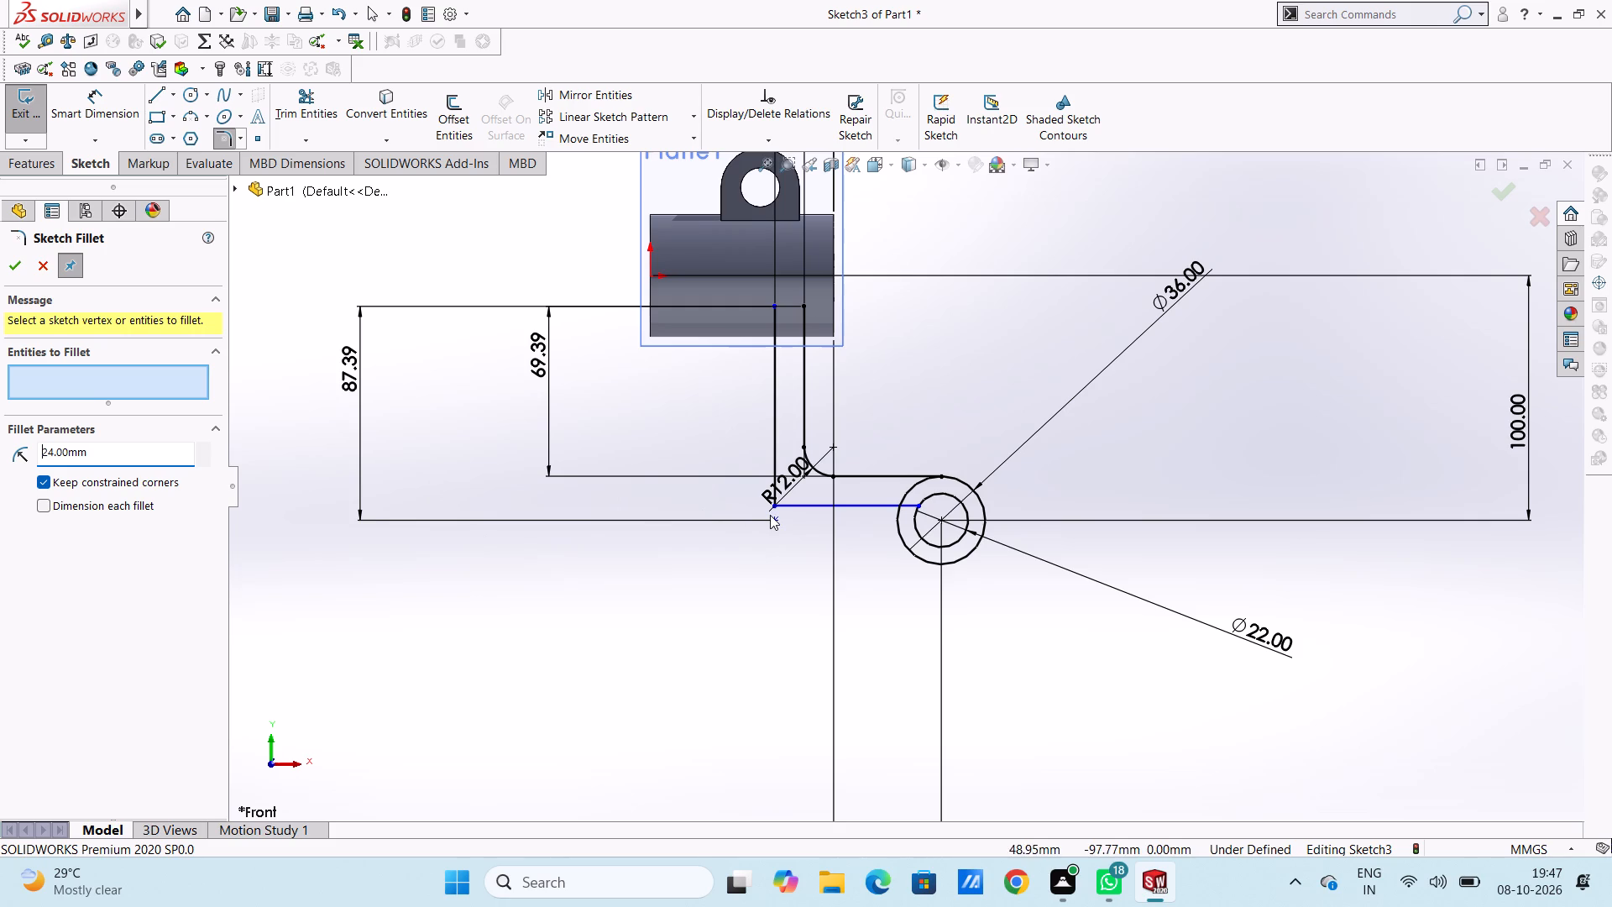
pyautogui.click(772, 502)
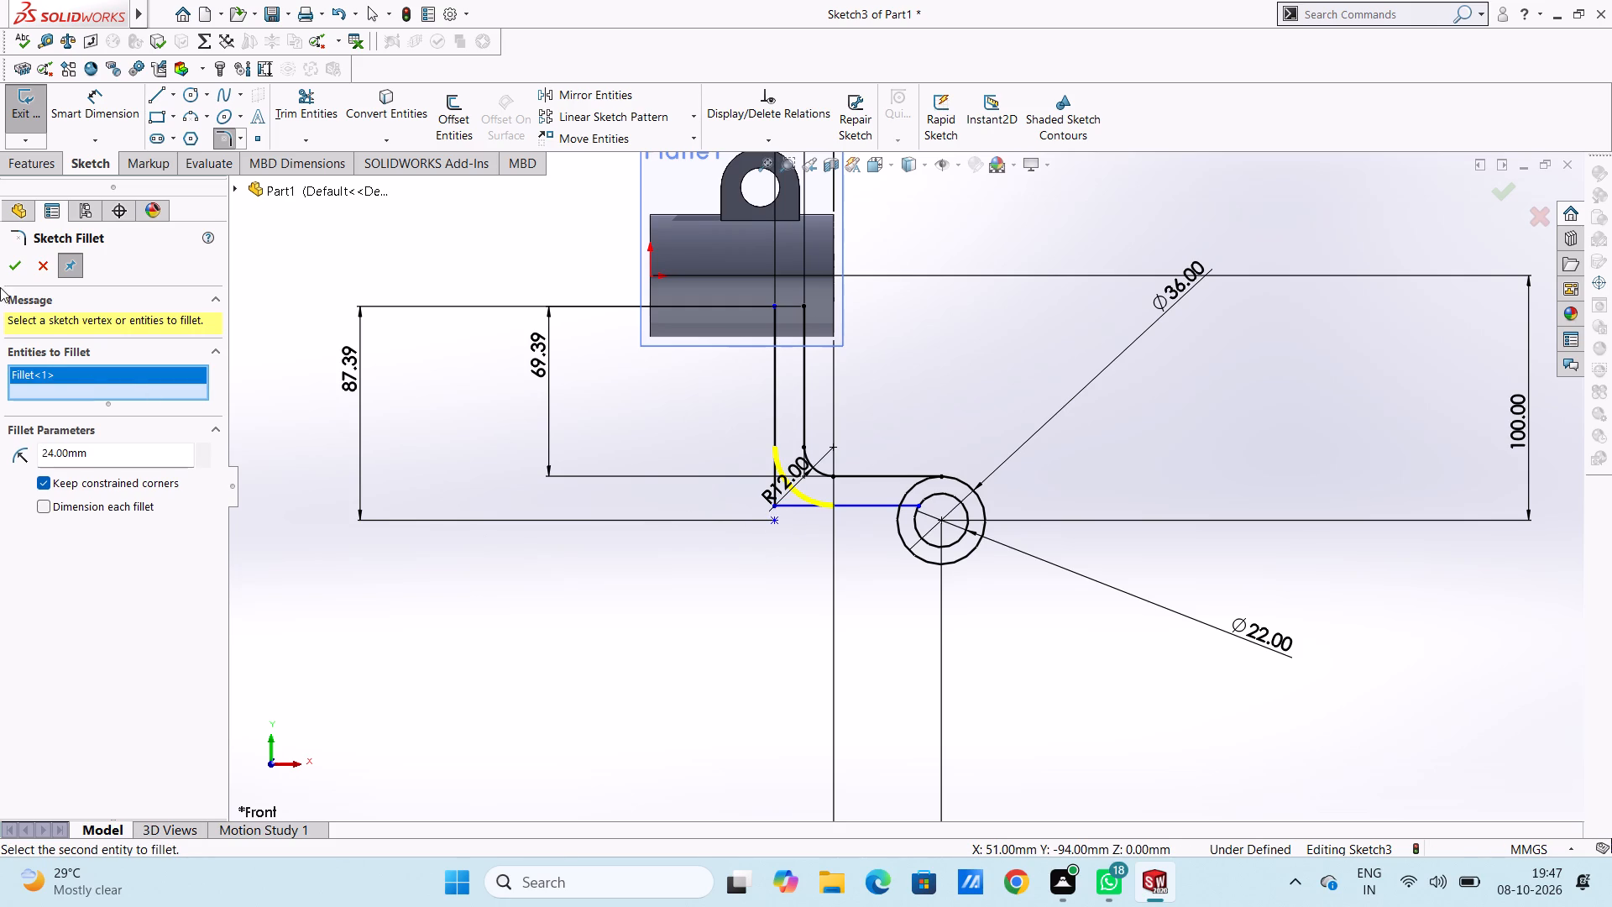
pyautogui.click(13, 262)
pyautogui.click(12, 264)
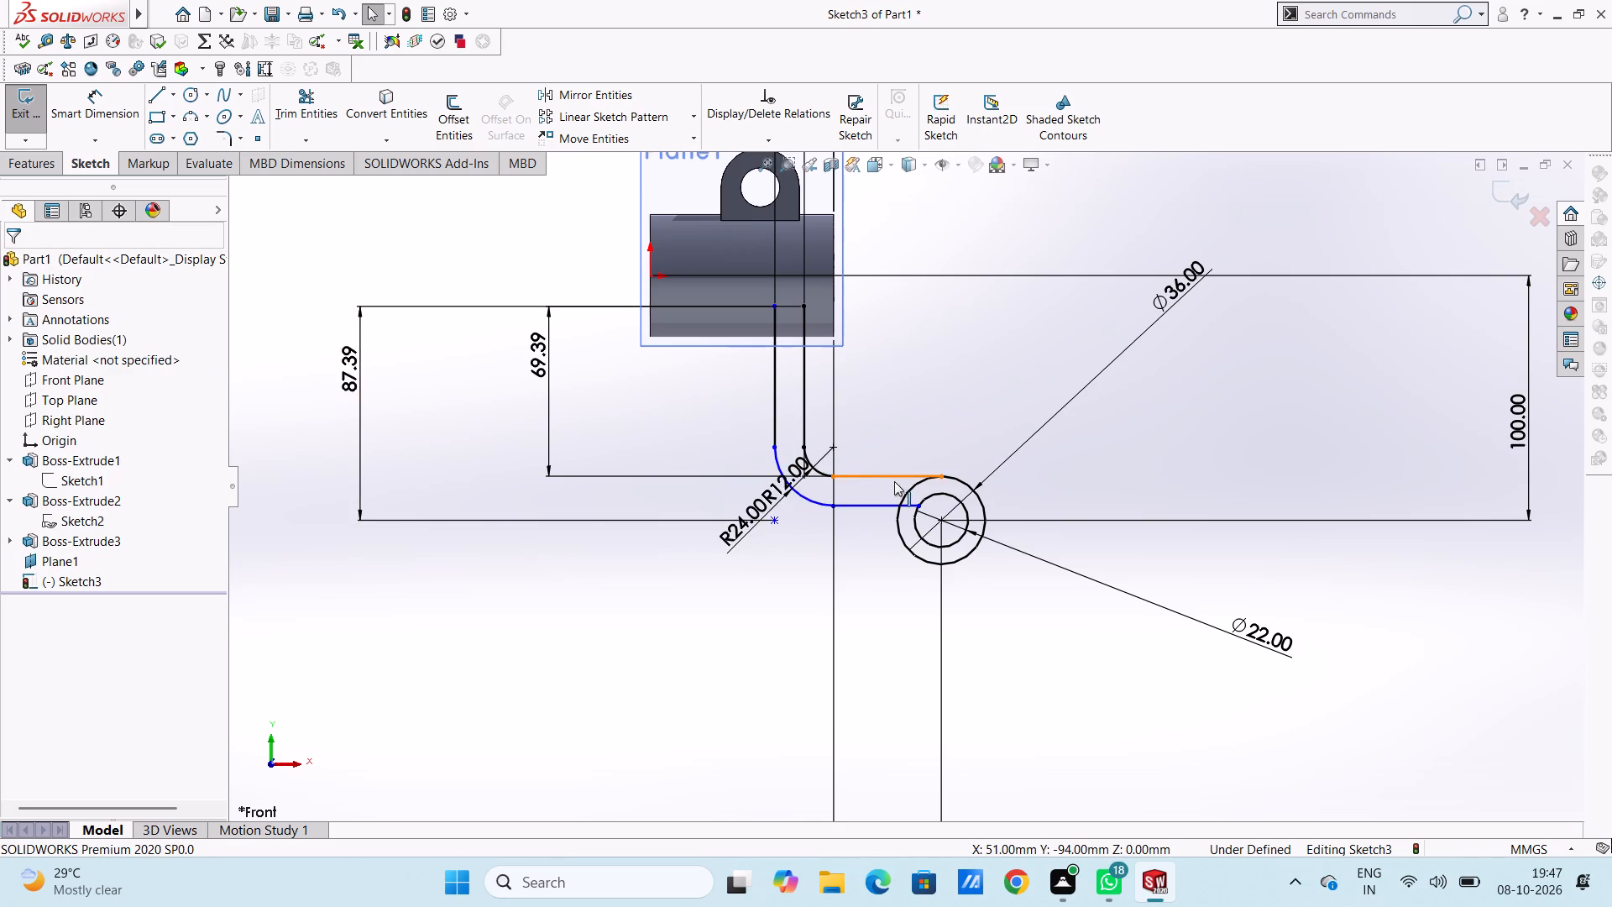
# Dimension the length of the arm's lower horizontal line, accepting its drawn length.
pyautogui.scroll(-2, 898, 481)
pyautogui.scroll(3, 888, 472)
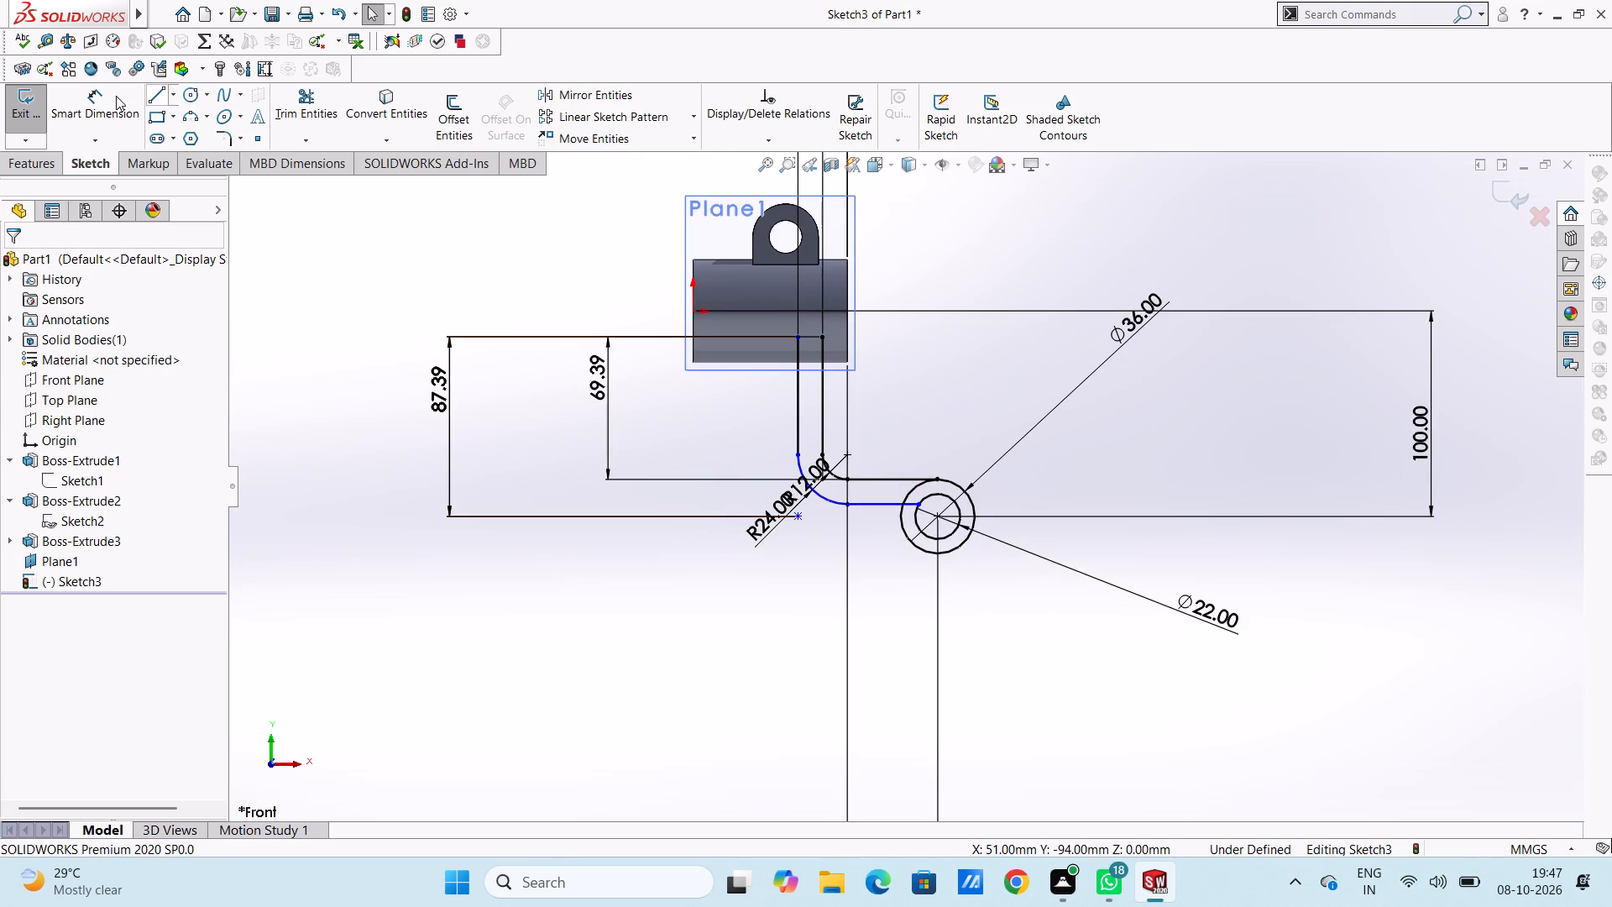
pyautogui.click(113, 96)
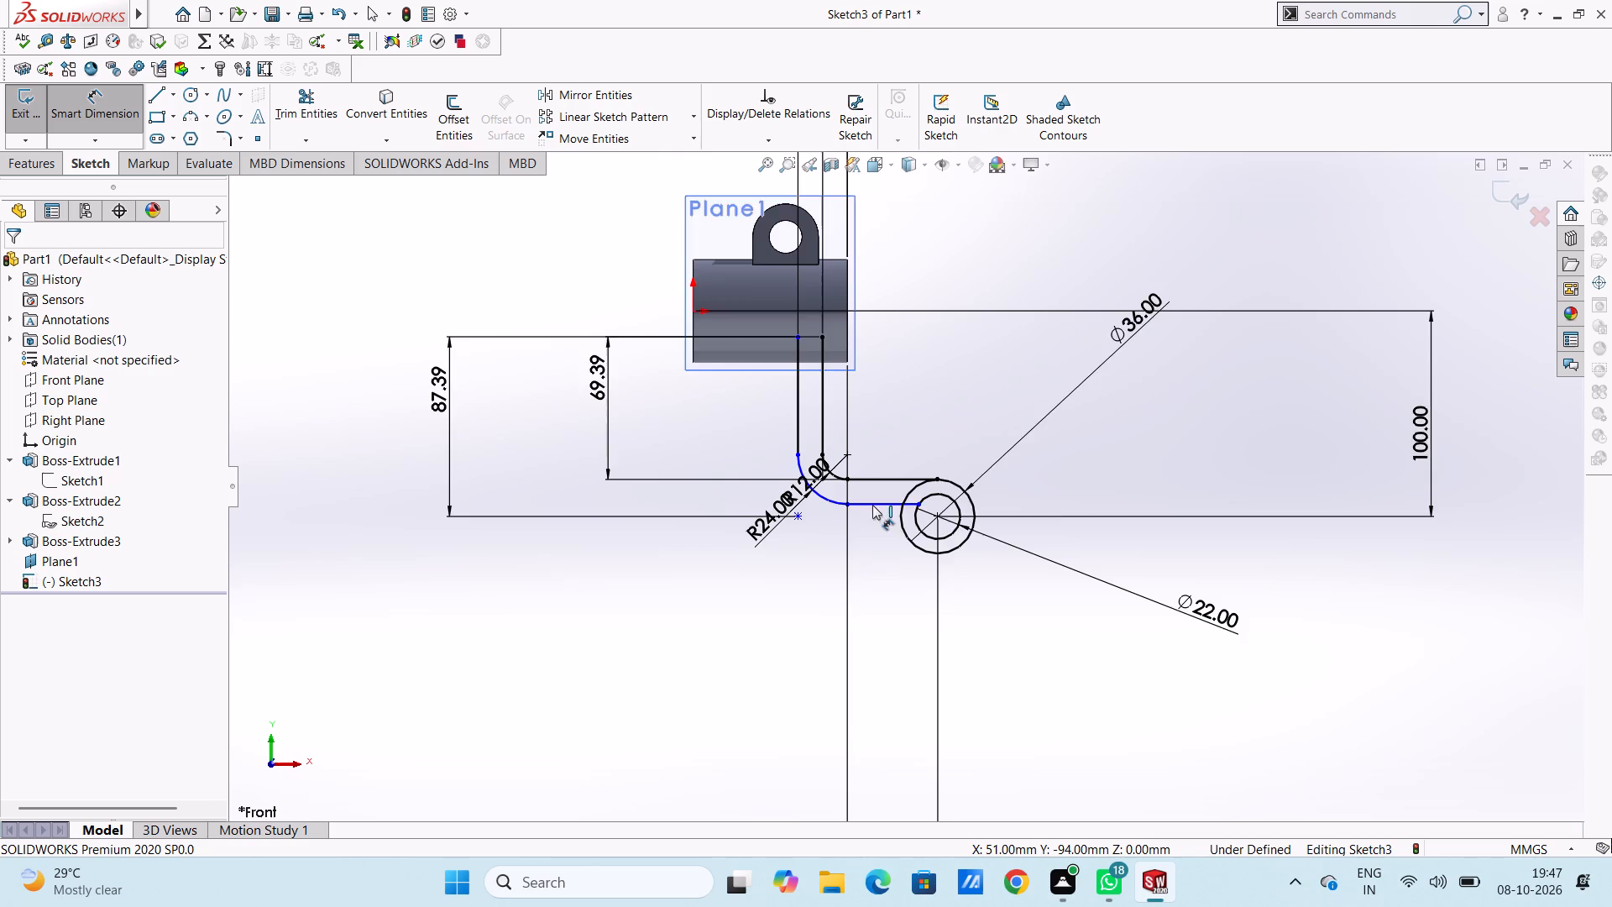
pyautogui.scroll(-2, 885, 516)
pyautogui.click(878, 497)
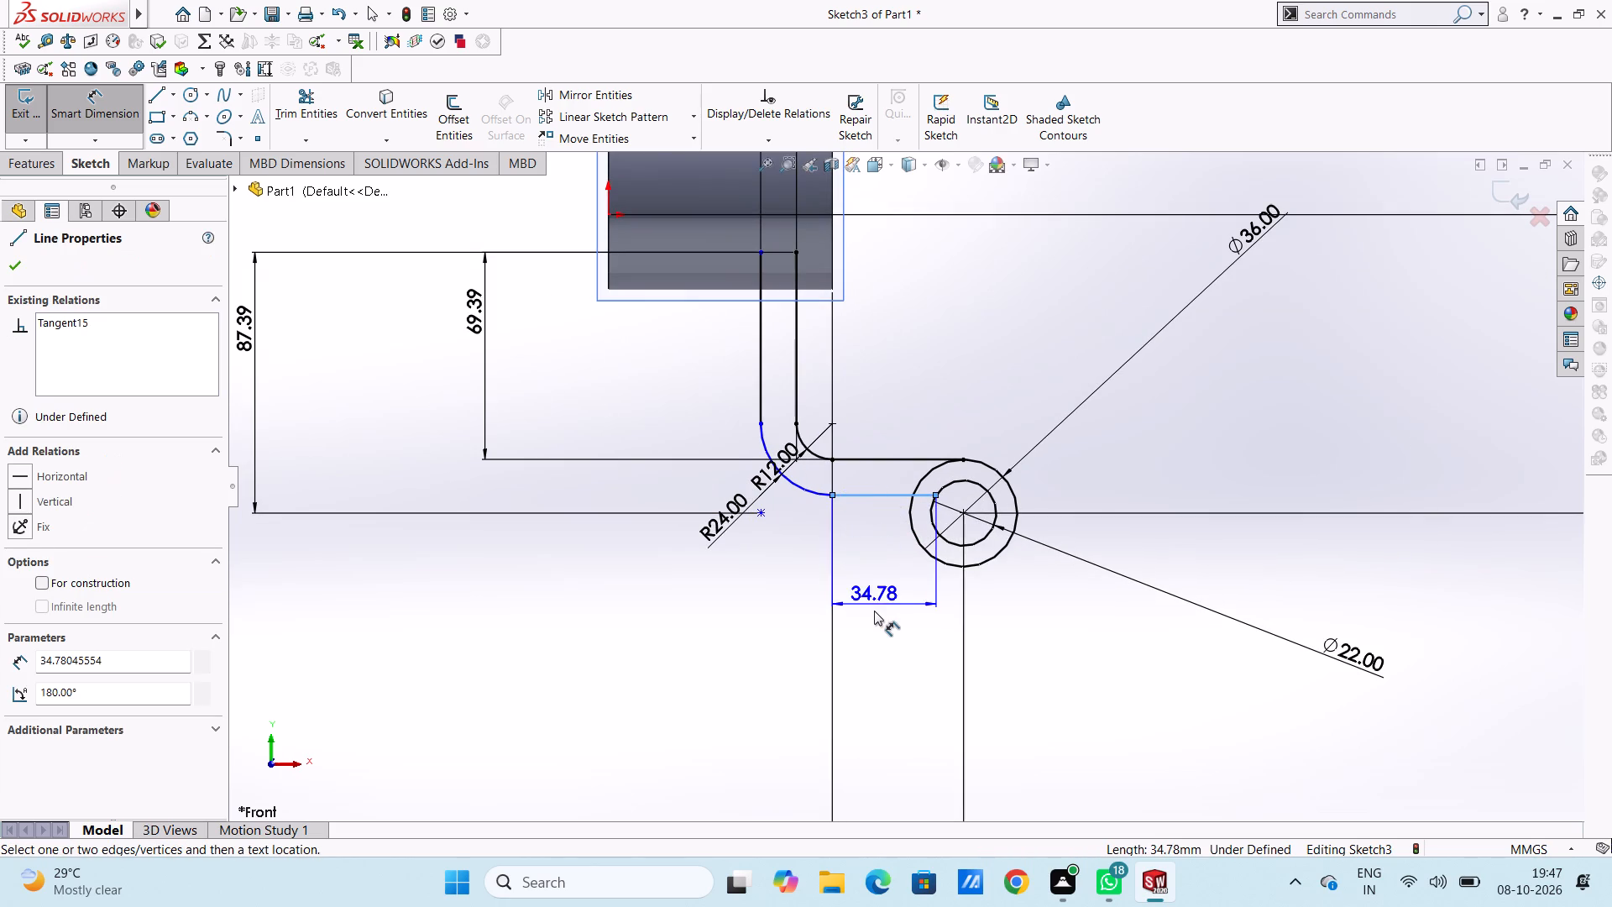
pyautogui.scroll(4, 874, 611)
pyautogui.click(873, 642)
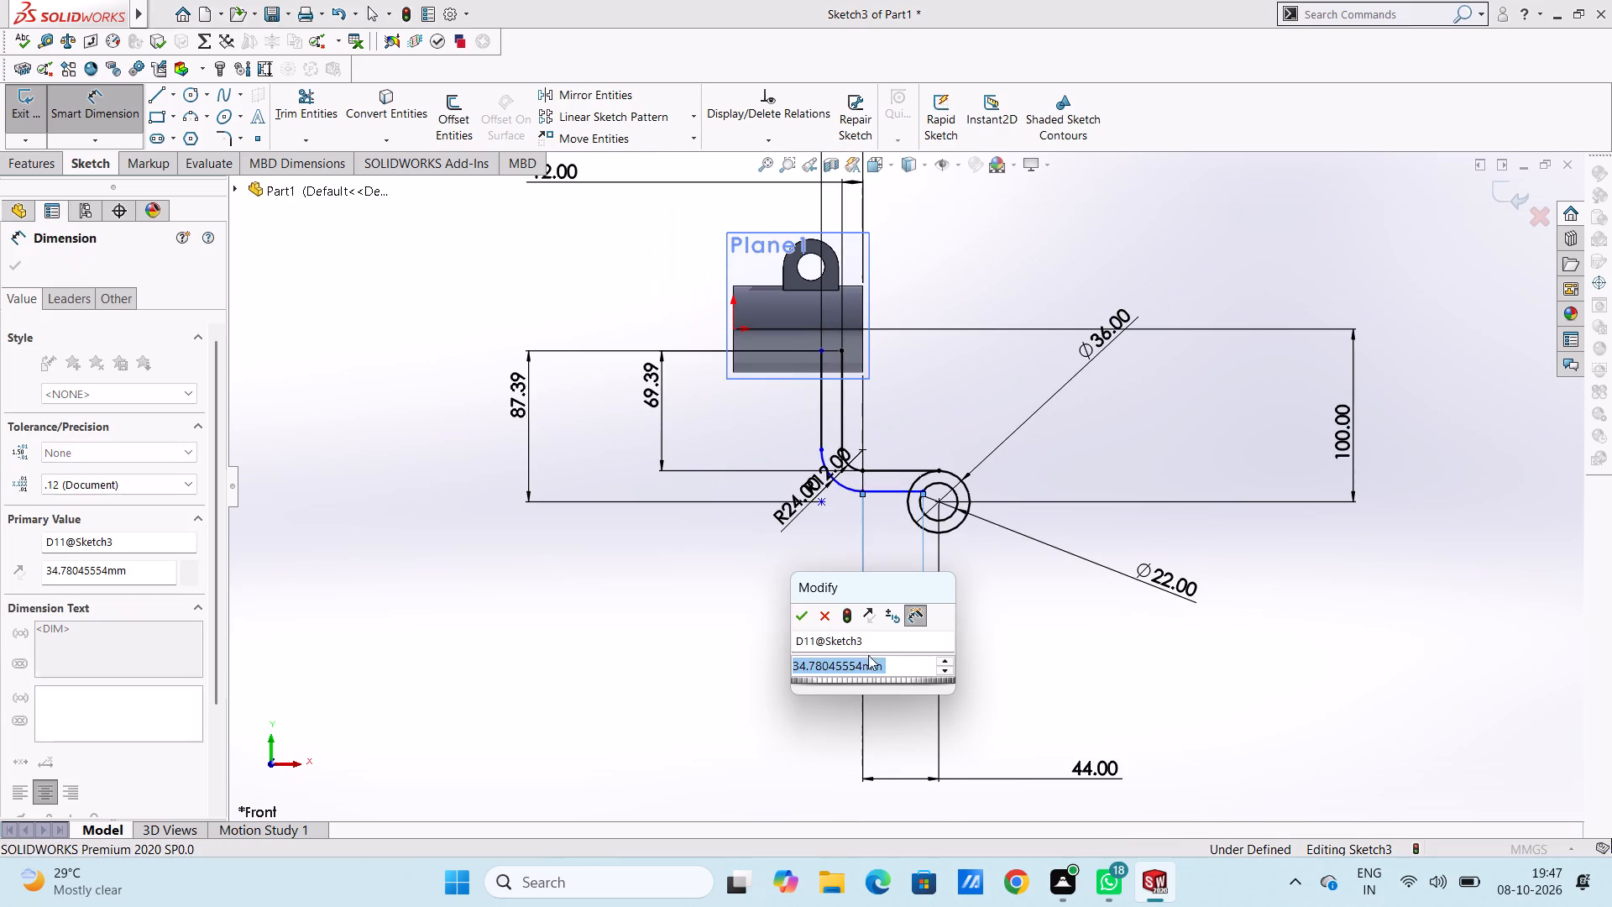
pyautogui.click(797, 613)
pyautogui.click(748, 609)
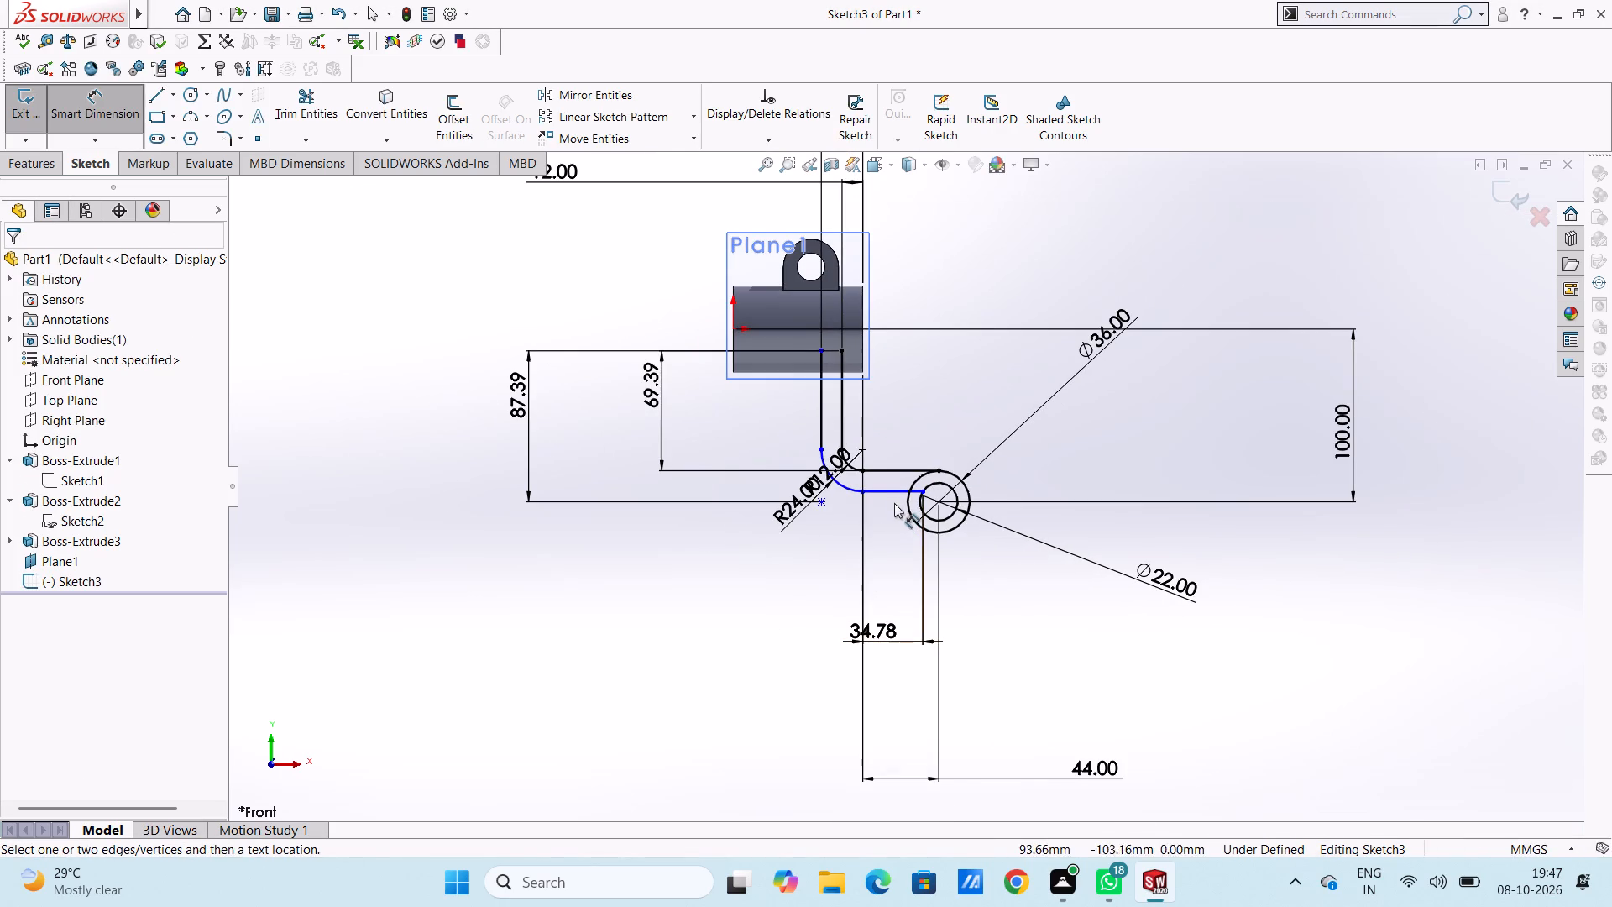
# Dimension the vertical distance between the arm's lower horizontal line and the centre of the concentric circles.
pyautogui.click(893, 491)
pyautogui.click(941, 501)
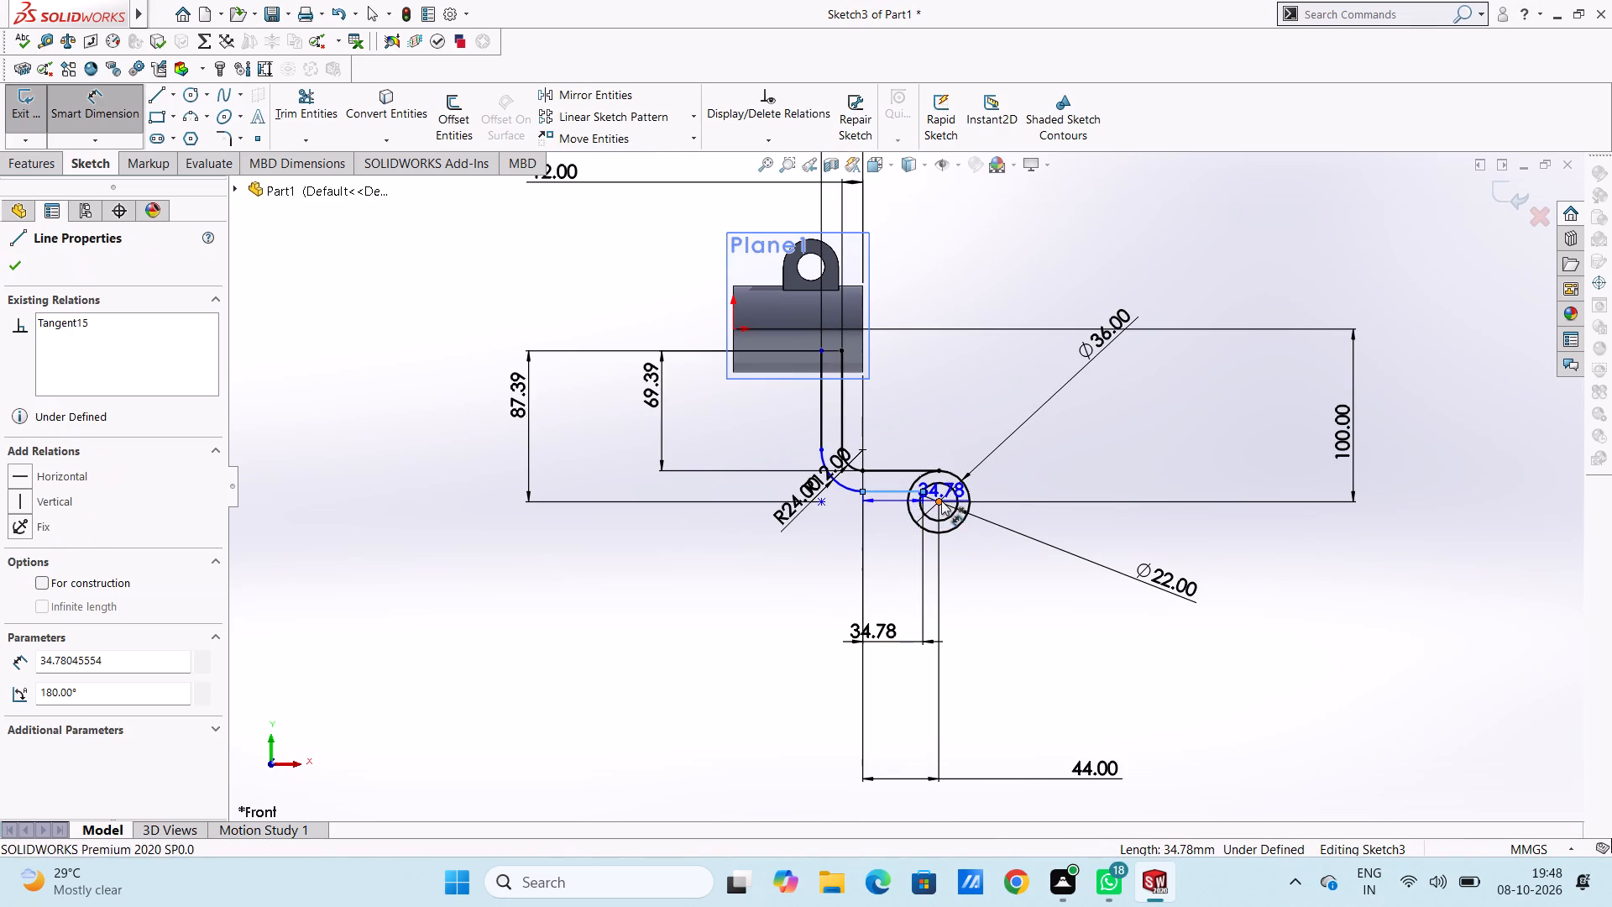
pyautogui.click(1506, 637)
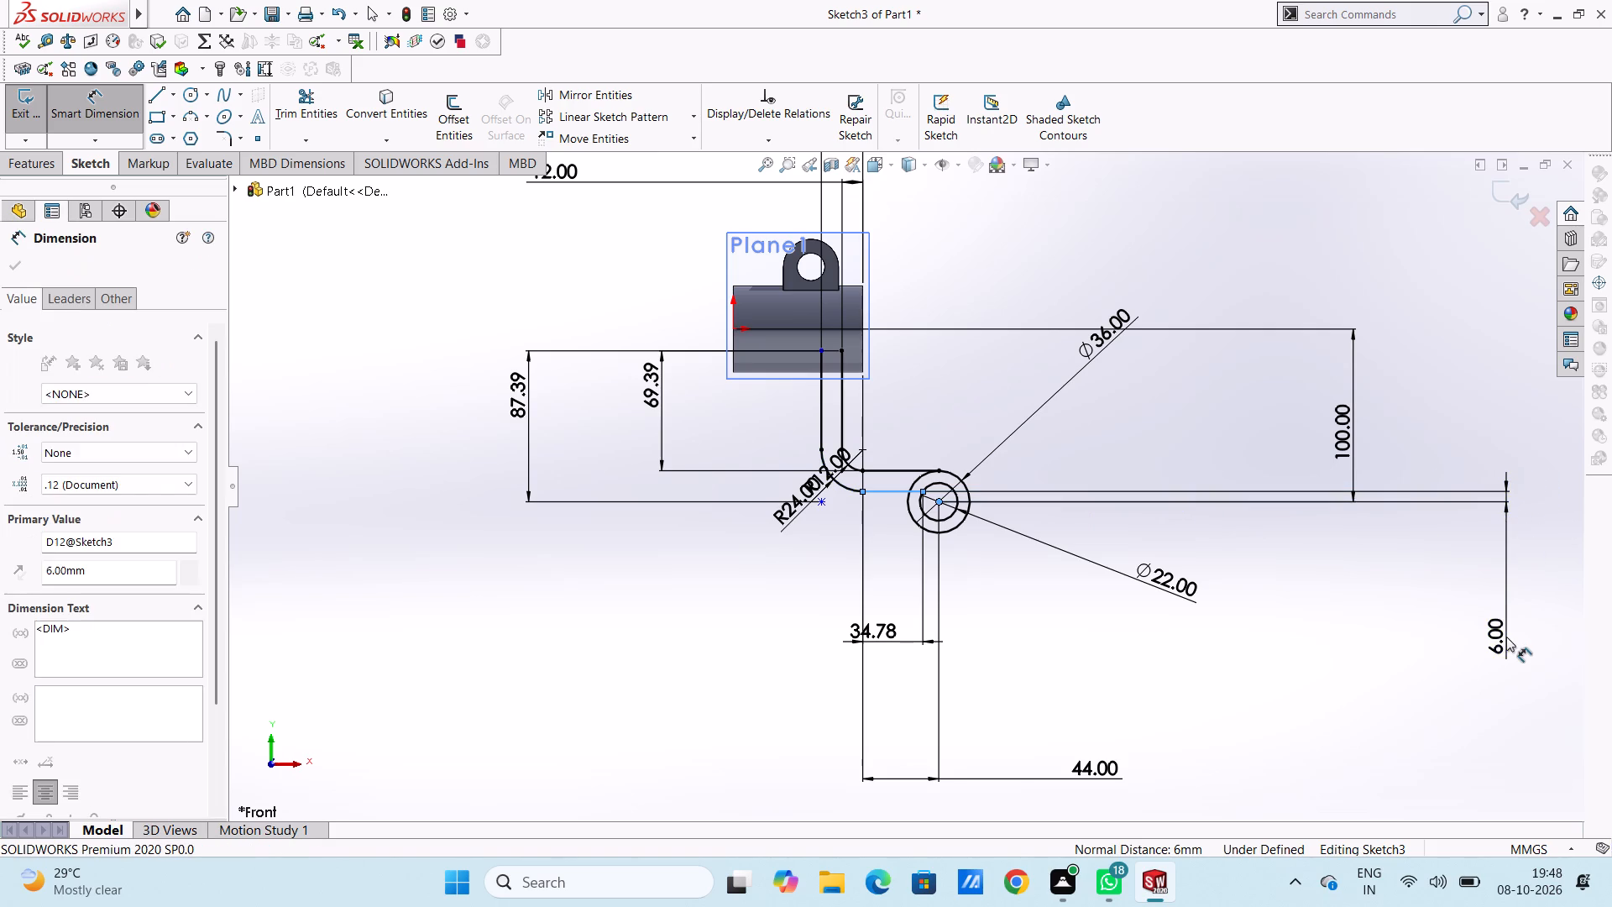
pyautogui.click(1427, 611)
pyautogui.click(1292, 572)
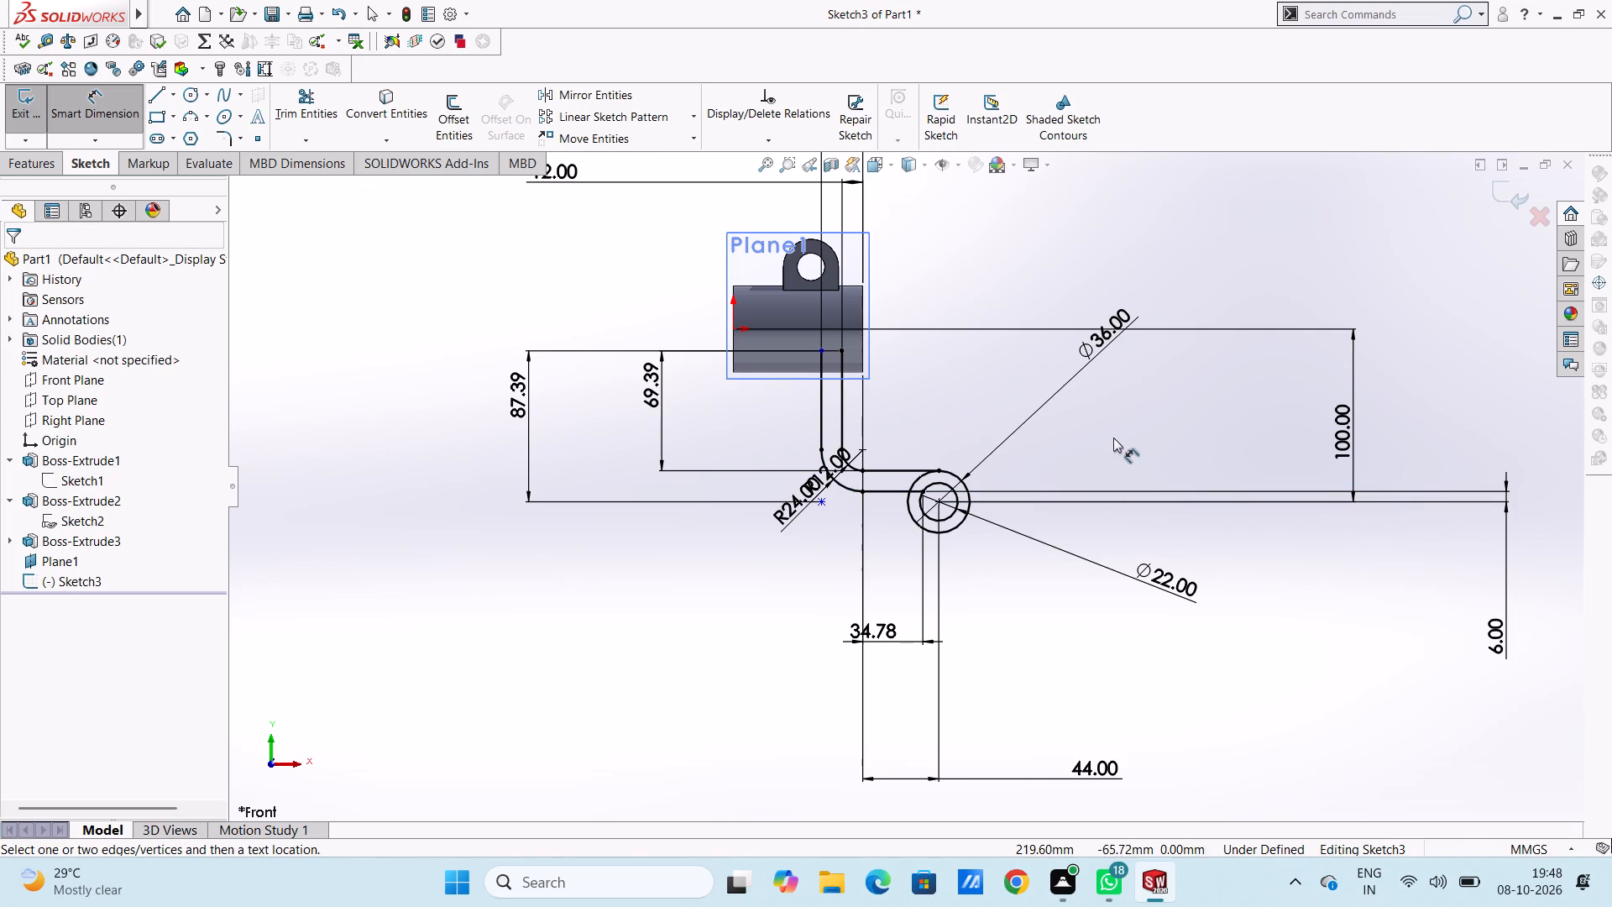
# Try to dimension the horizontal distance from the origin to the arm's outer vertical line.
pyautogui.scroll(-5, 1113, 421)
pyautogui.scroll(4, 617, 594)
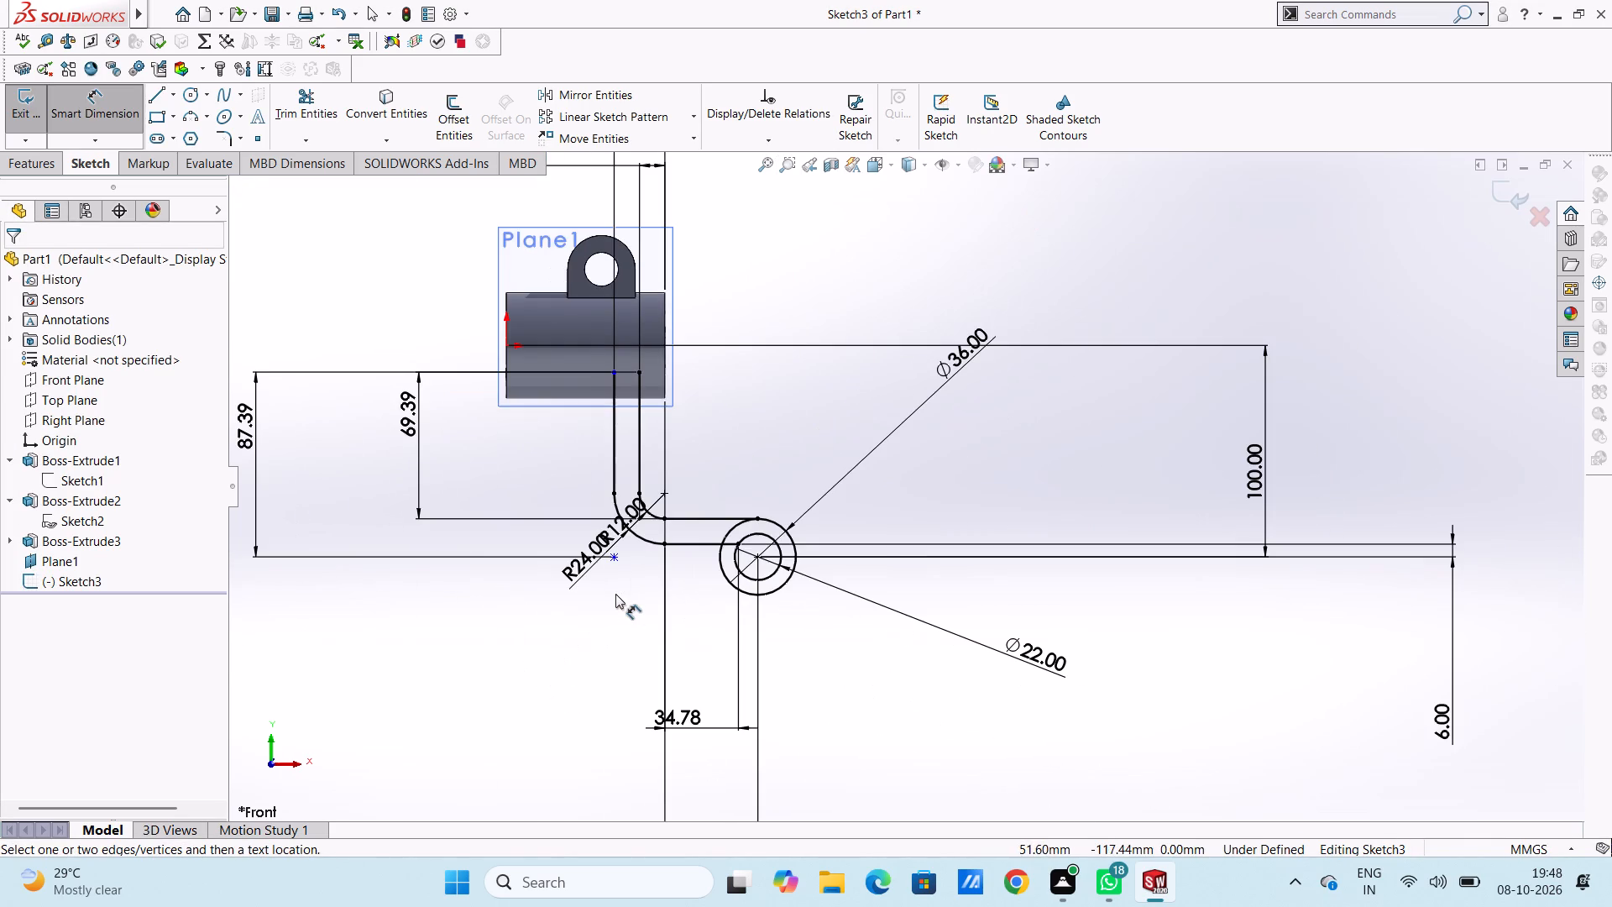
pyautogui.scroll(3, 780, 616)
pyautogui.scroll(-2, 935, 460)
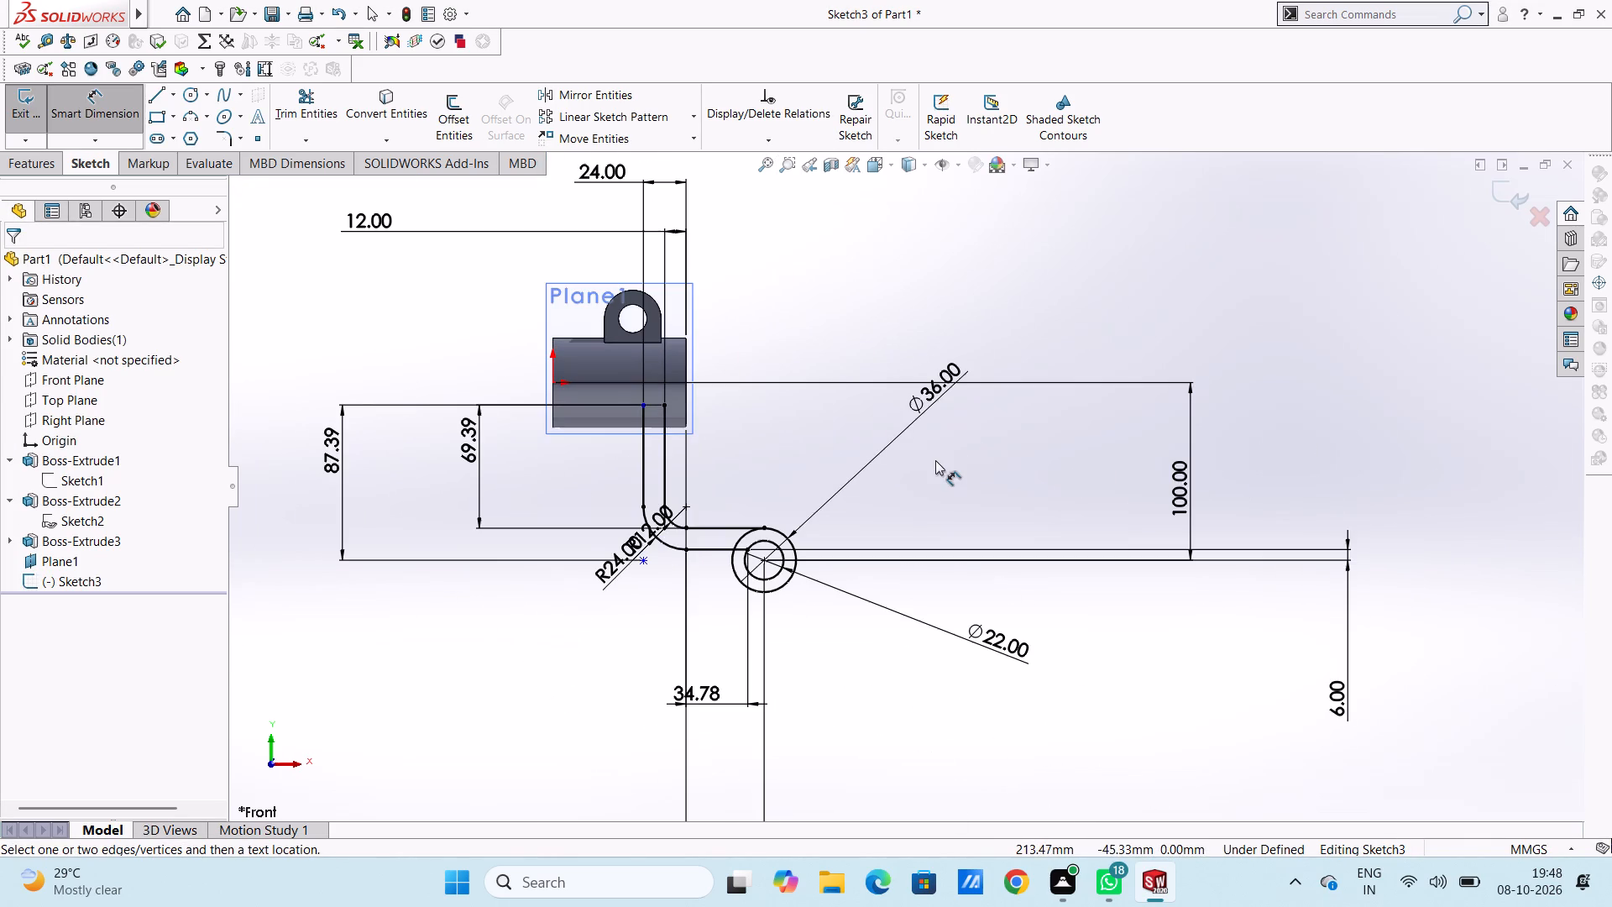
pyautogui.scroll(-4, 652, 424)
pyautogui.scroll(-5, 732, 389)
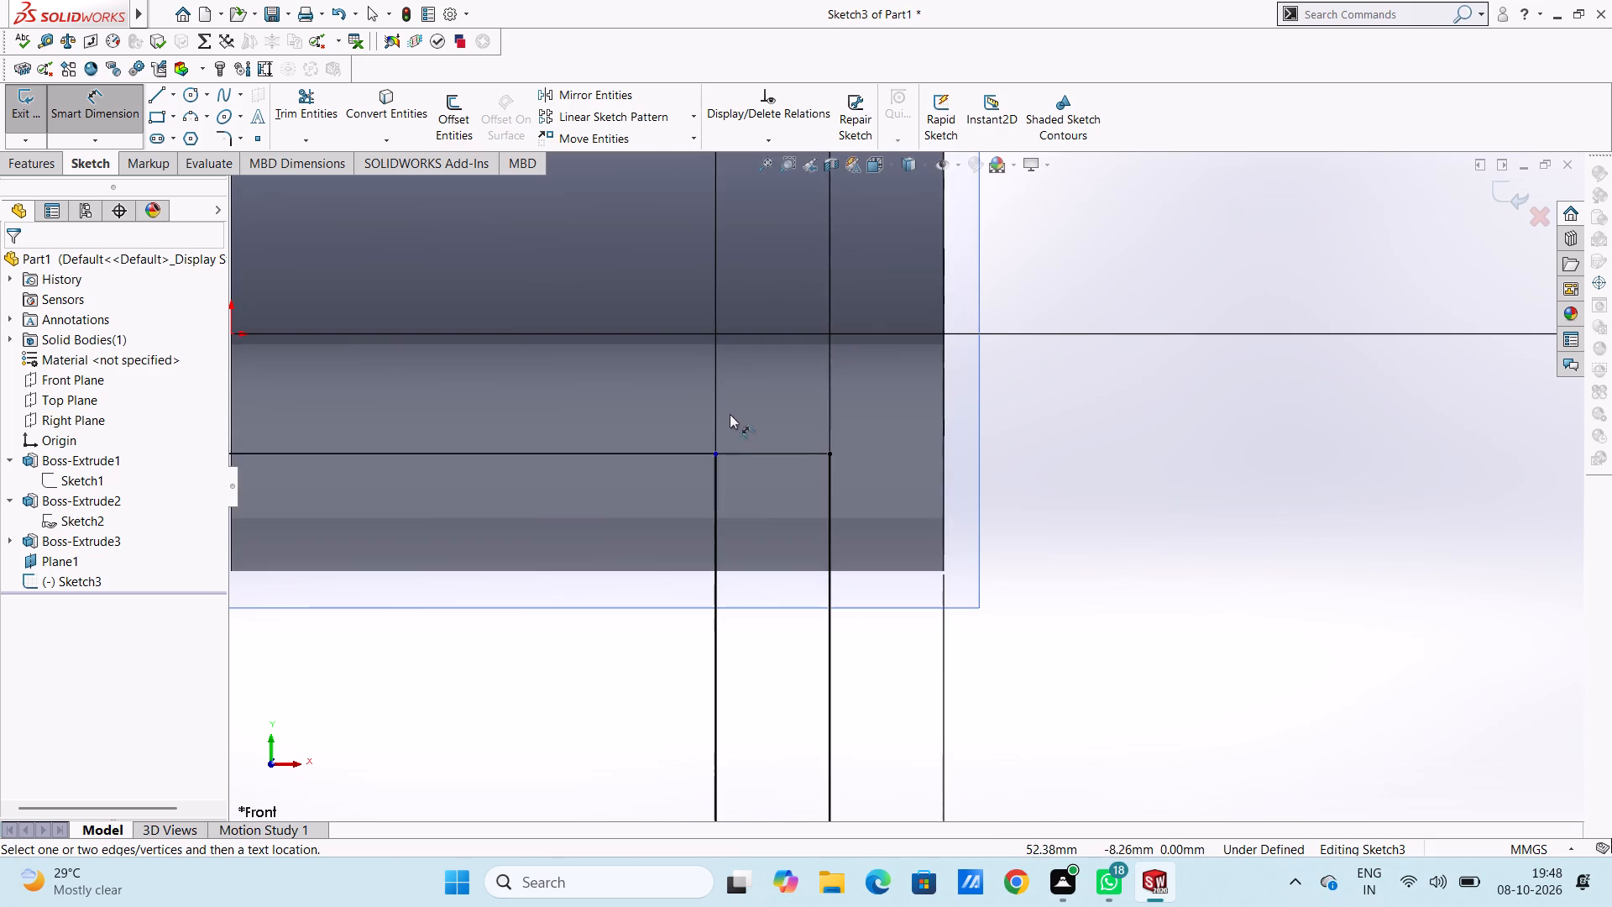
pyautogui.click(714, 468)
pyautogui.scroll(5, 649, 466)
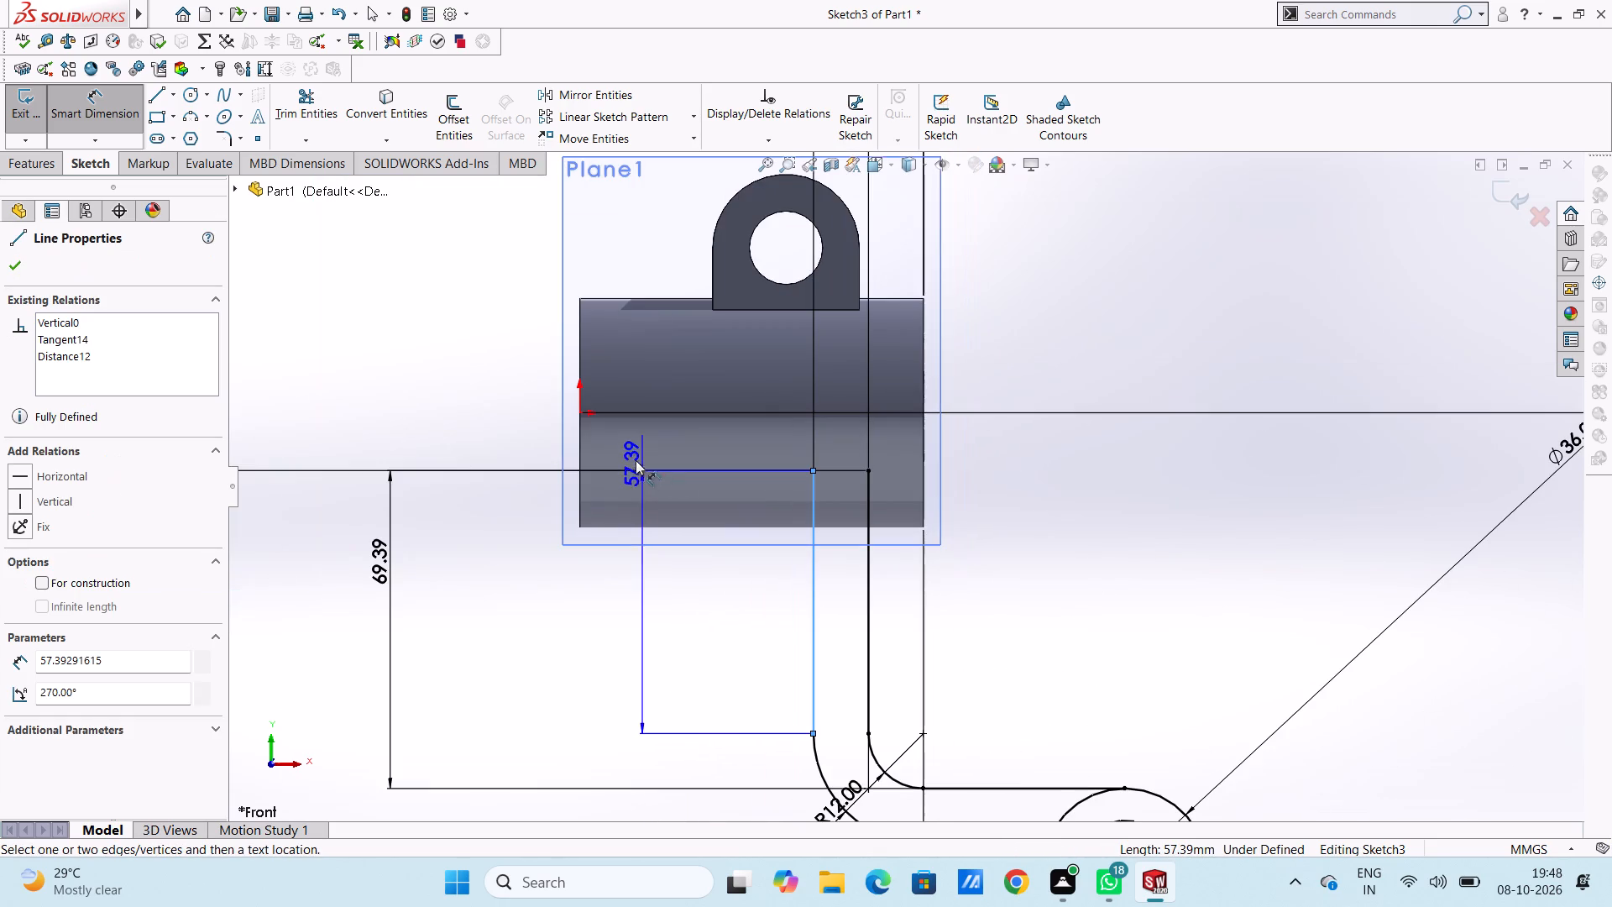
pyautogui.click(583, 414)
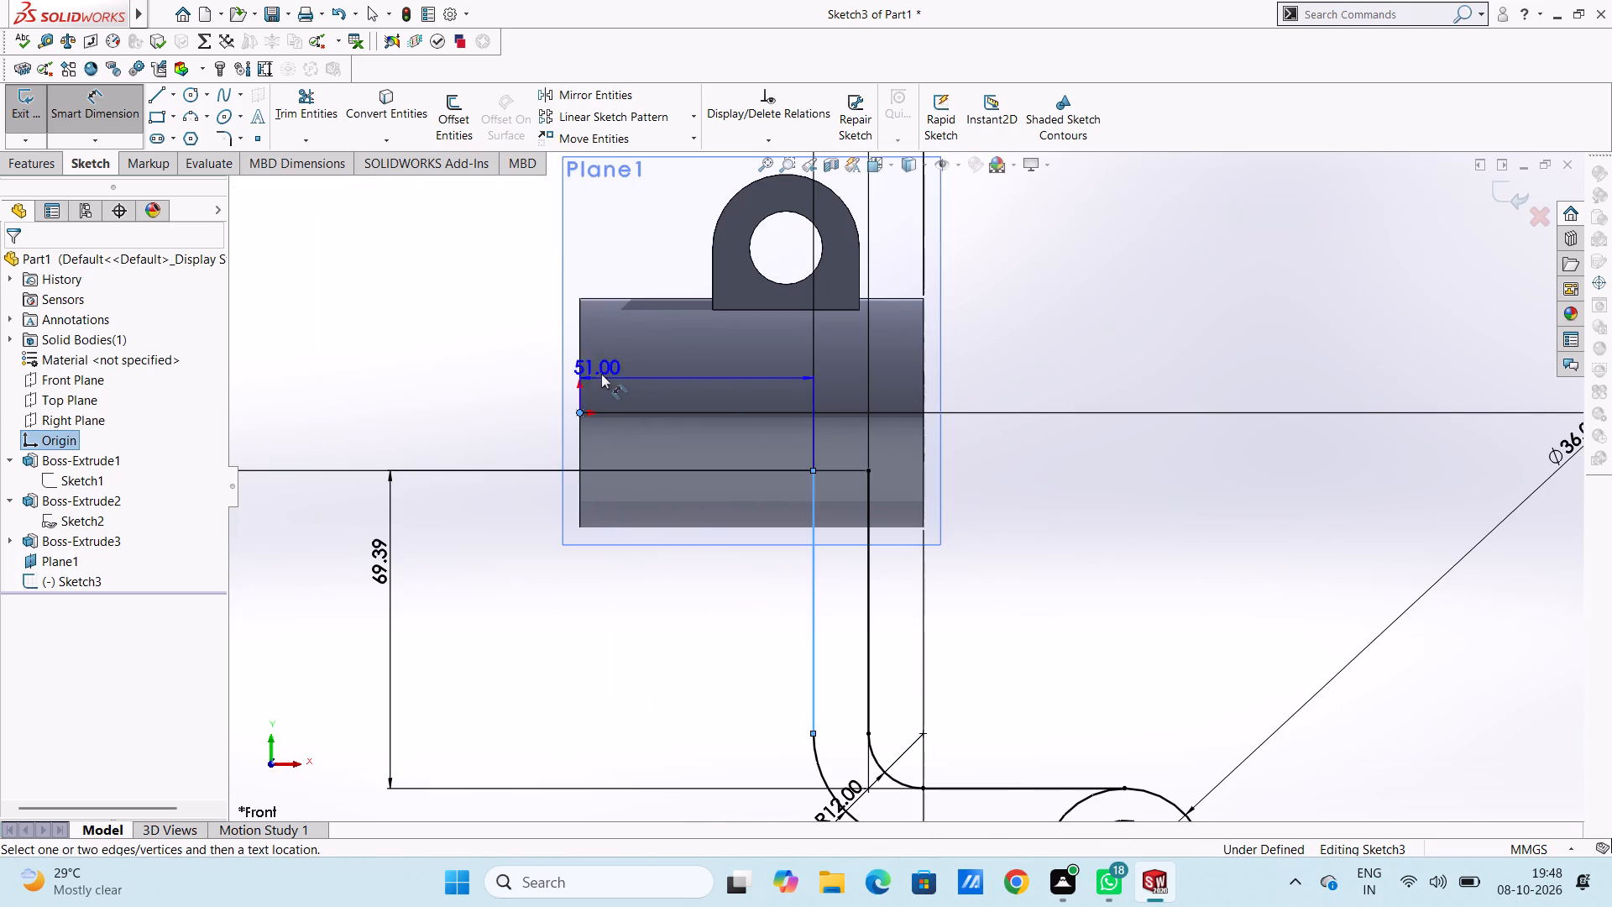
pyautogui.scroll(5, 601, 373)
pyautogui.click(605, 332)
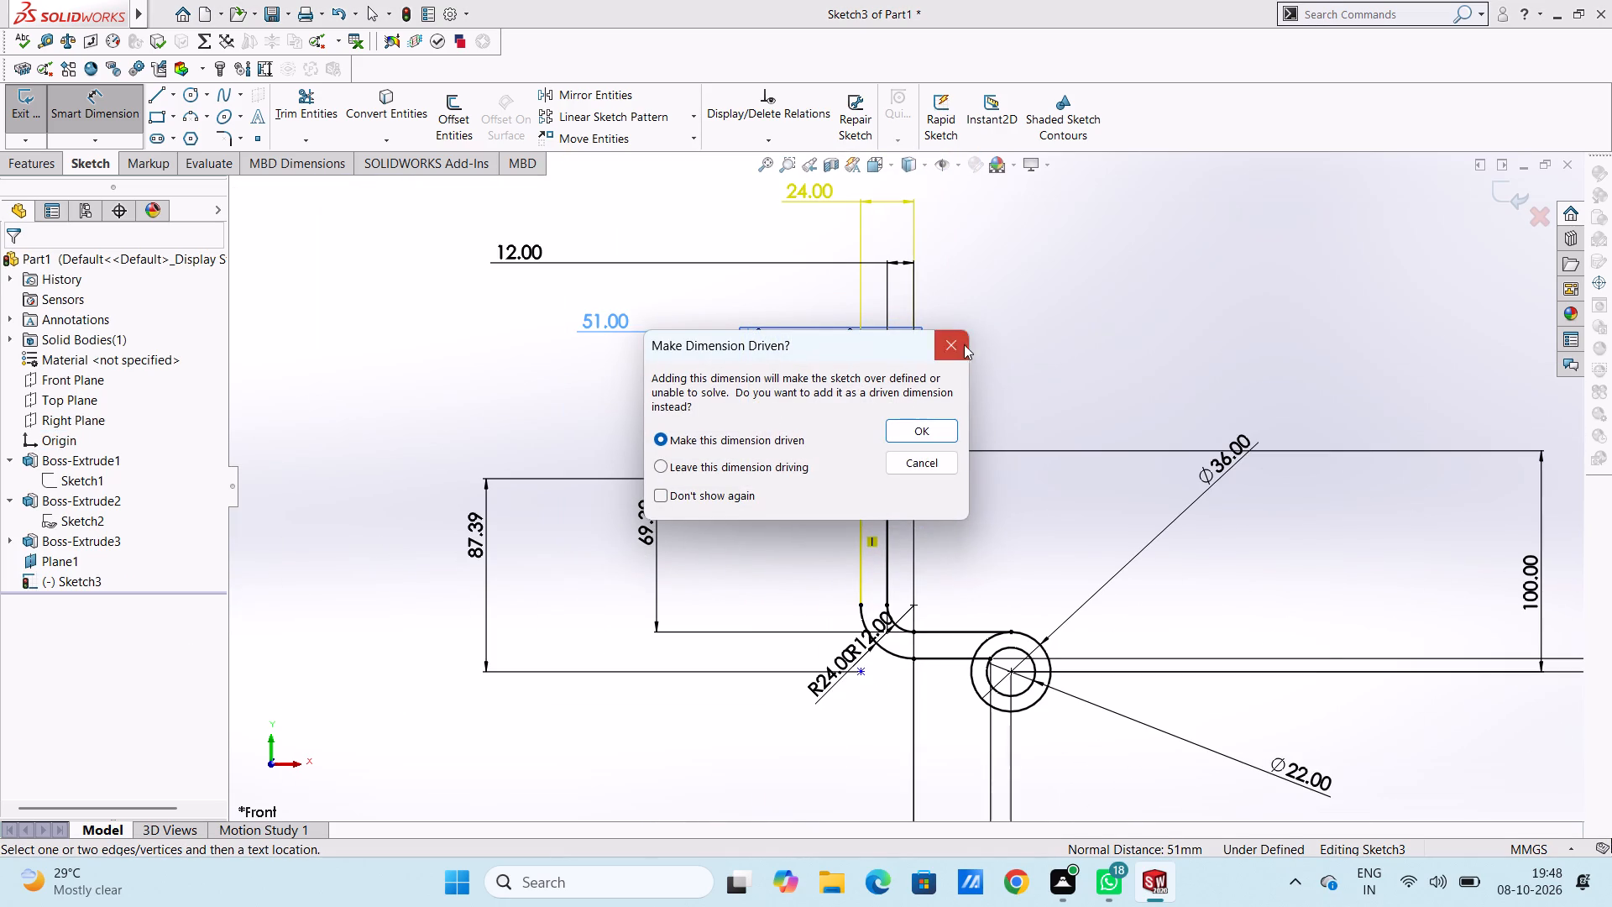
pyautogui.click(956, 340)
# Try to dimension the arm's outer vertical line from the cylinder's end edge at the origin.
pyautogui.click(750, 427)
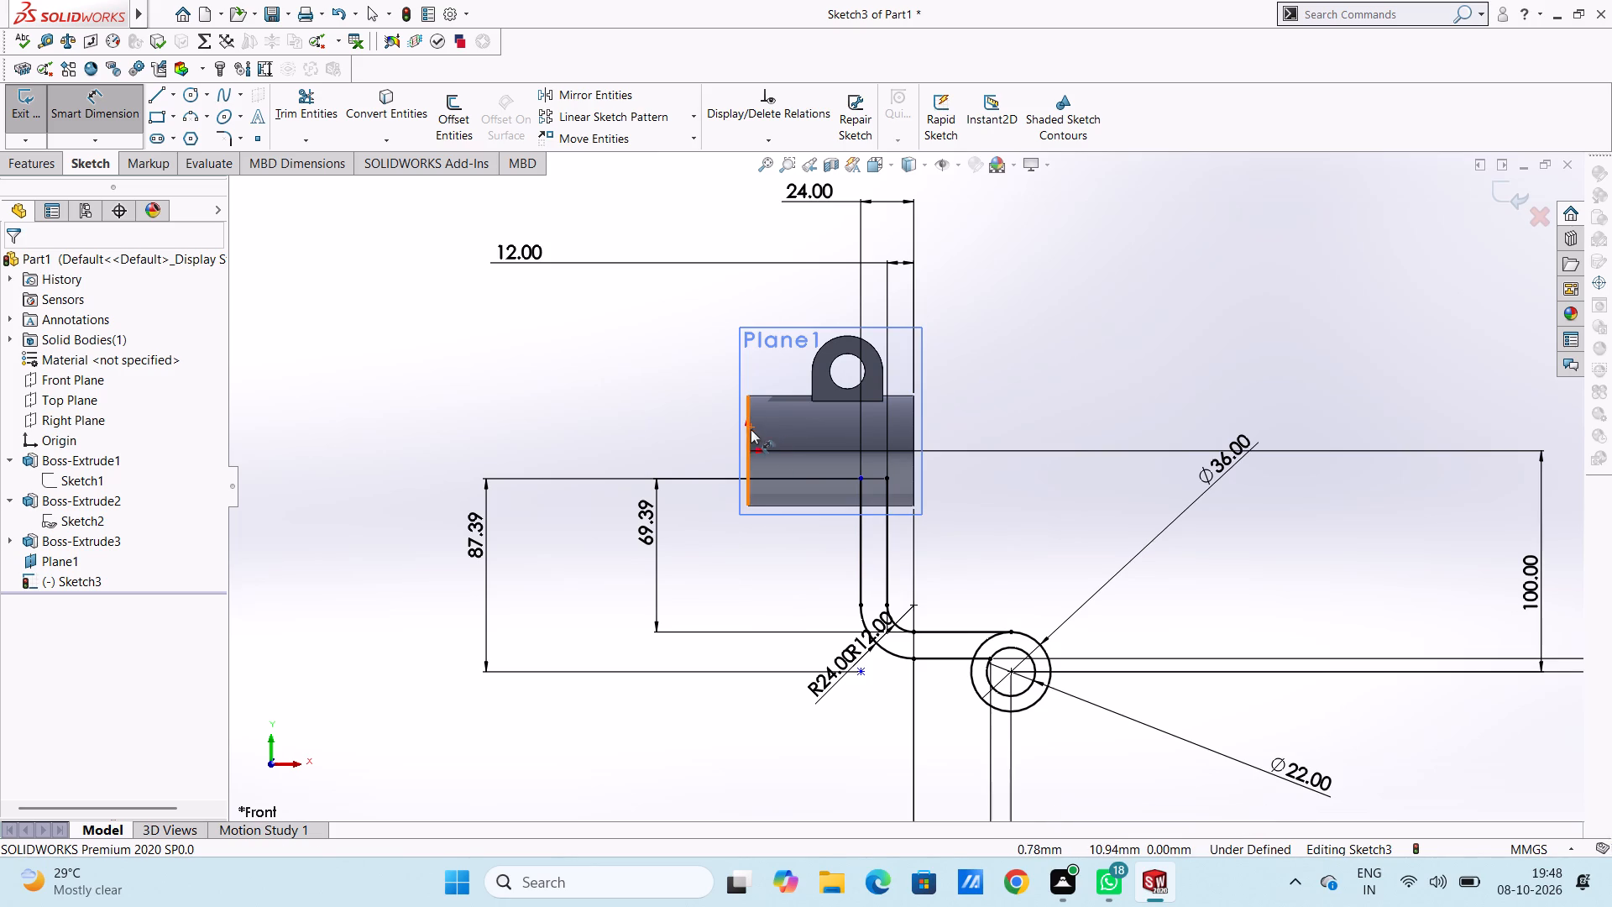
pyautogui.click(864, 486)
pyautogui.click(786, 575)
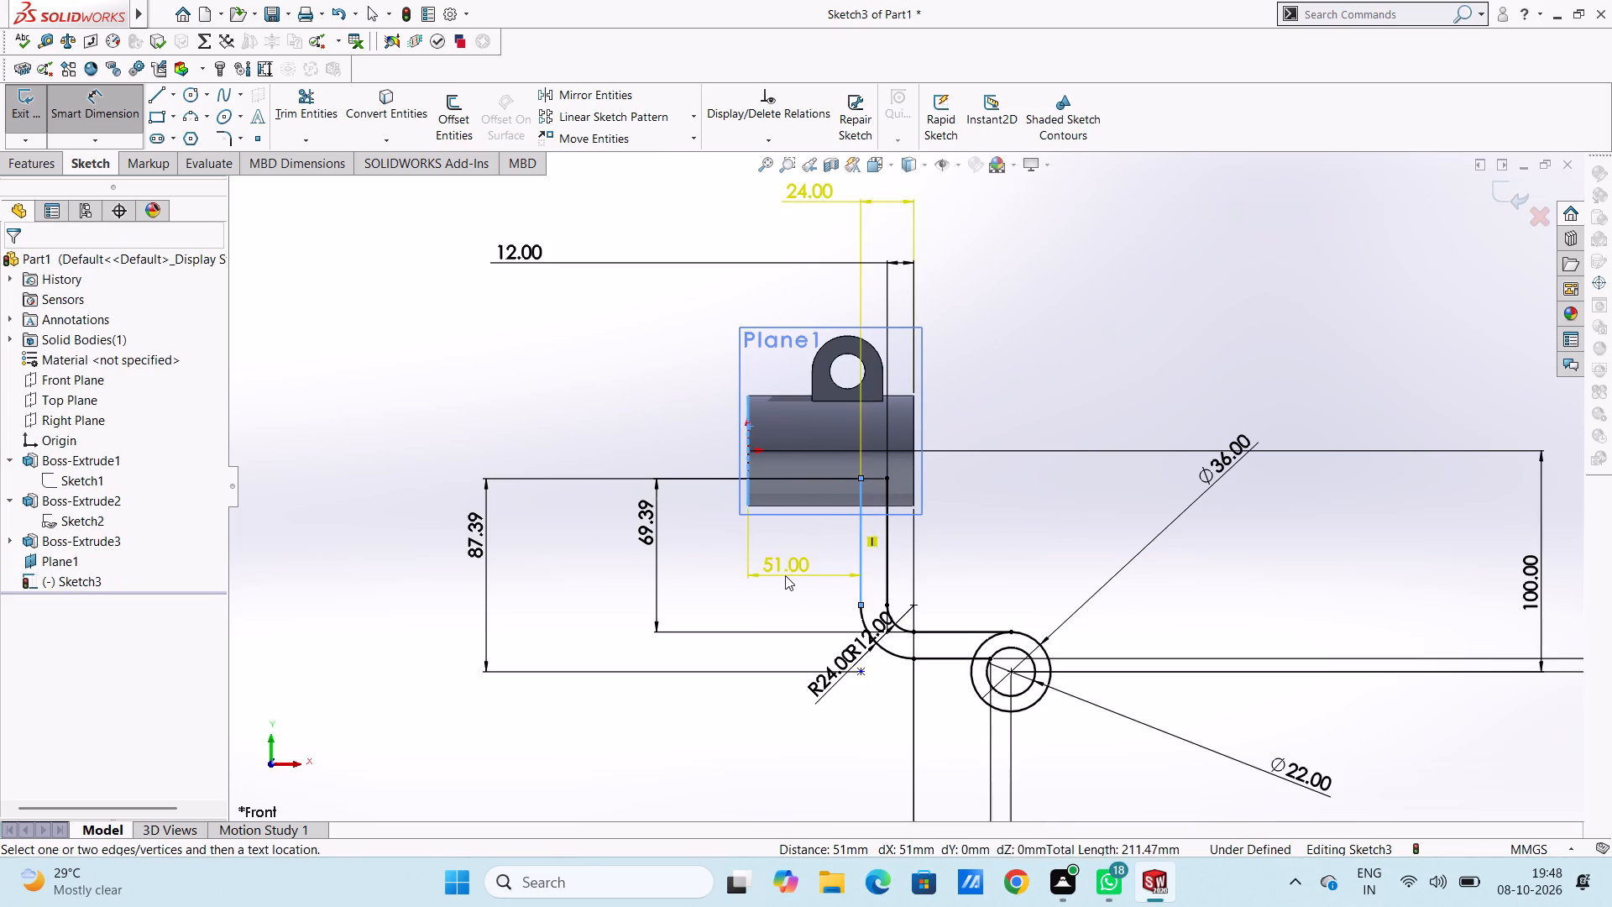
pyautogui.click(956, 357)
# Close the top of the arm profile with a 12 mm horizontal line joining the upper ends of the two vertical lines.
pyautogui.moveTo(1165, 317); pyautogui.dragTo(1165, 317, button='middle')
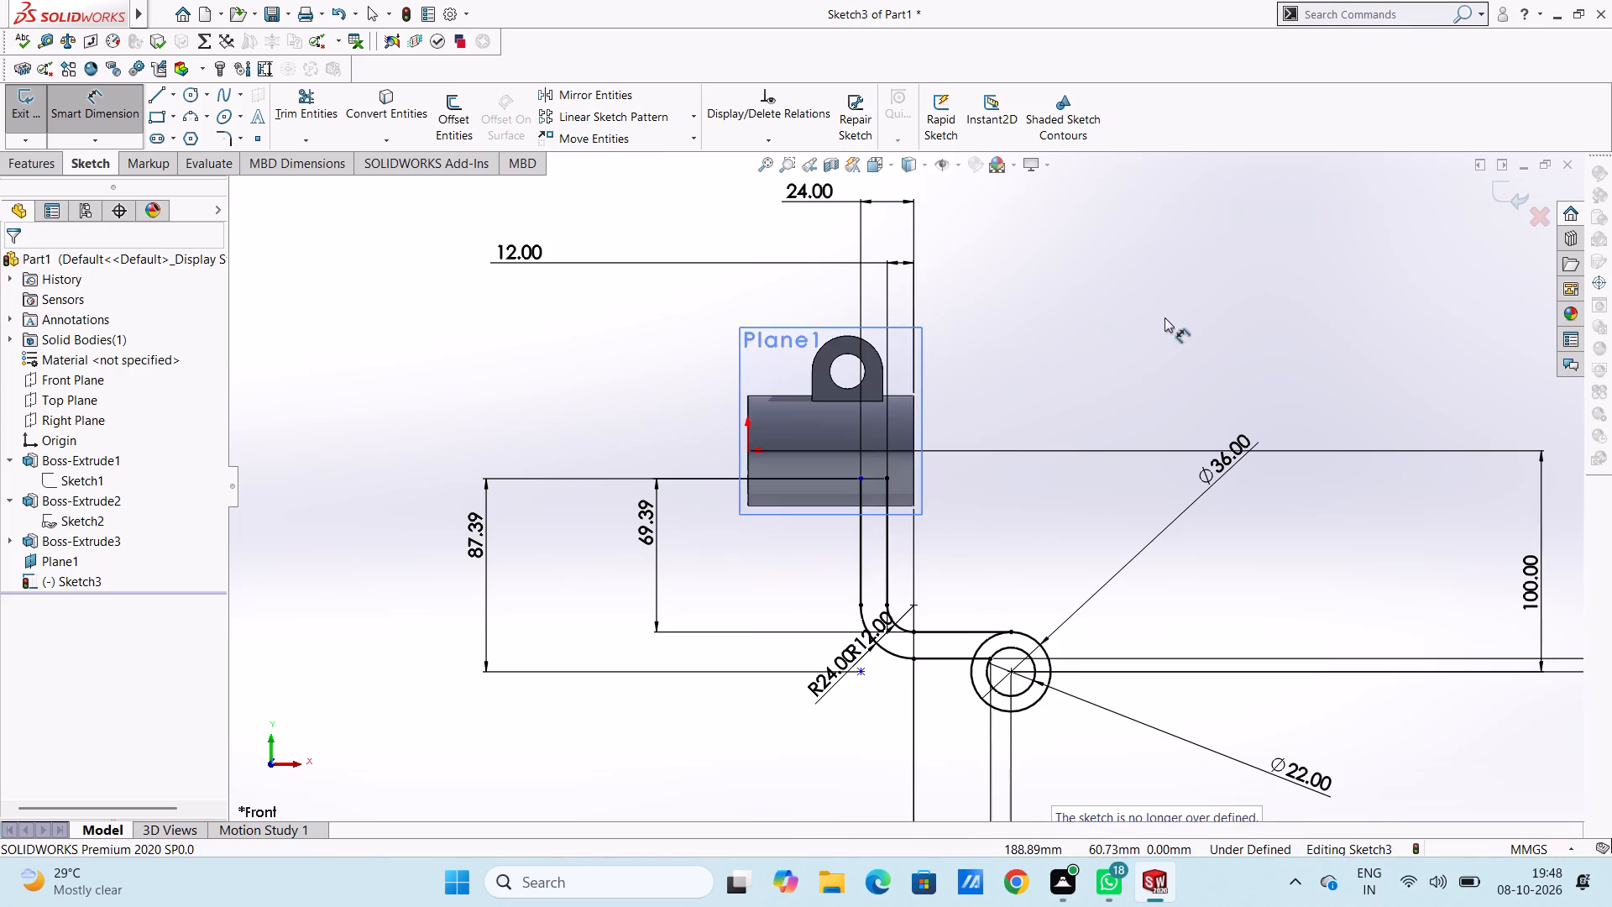
pyautogui.moveTo(1165, 317); pyautogui.dragTo(1117, 364, button='middle')
pyautogui.scroll(4, 1117, 364)
pyautogui.middleClick(1078, 404)
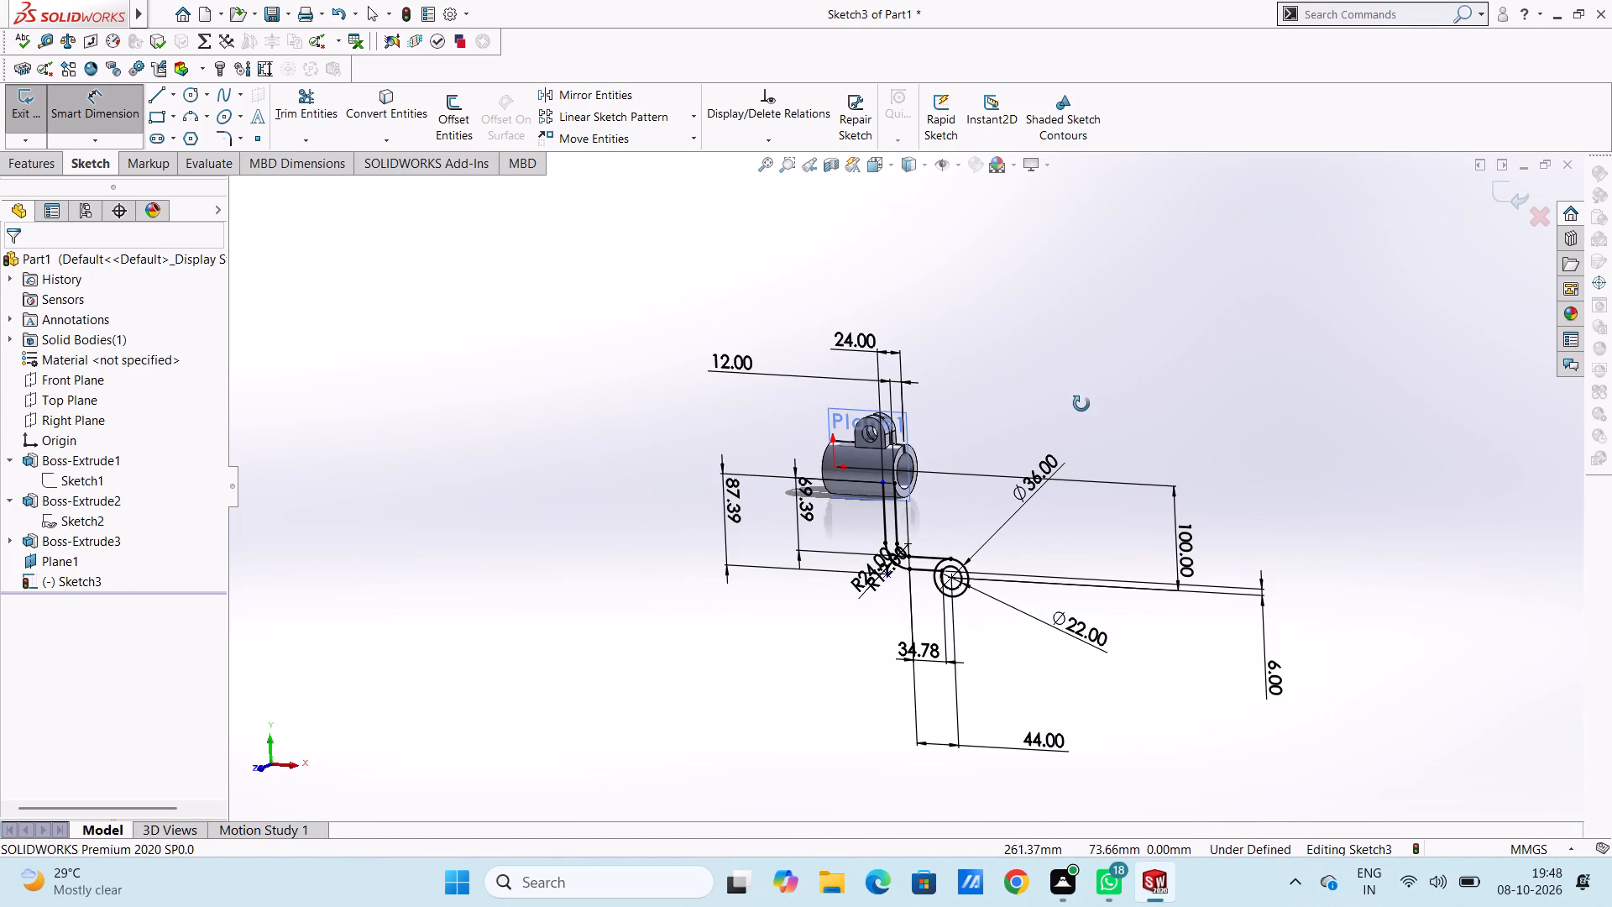
pyautogui.scroll(-5, 1004, 521)
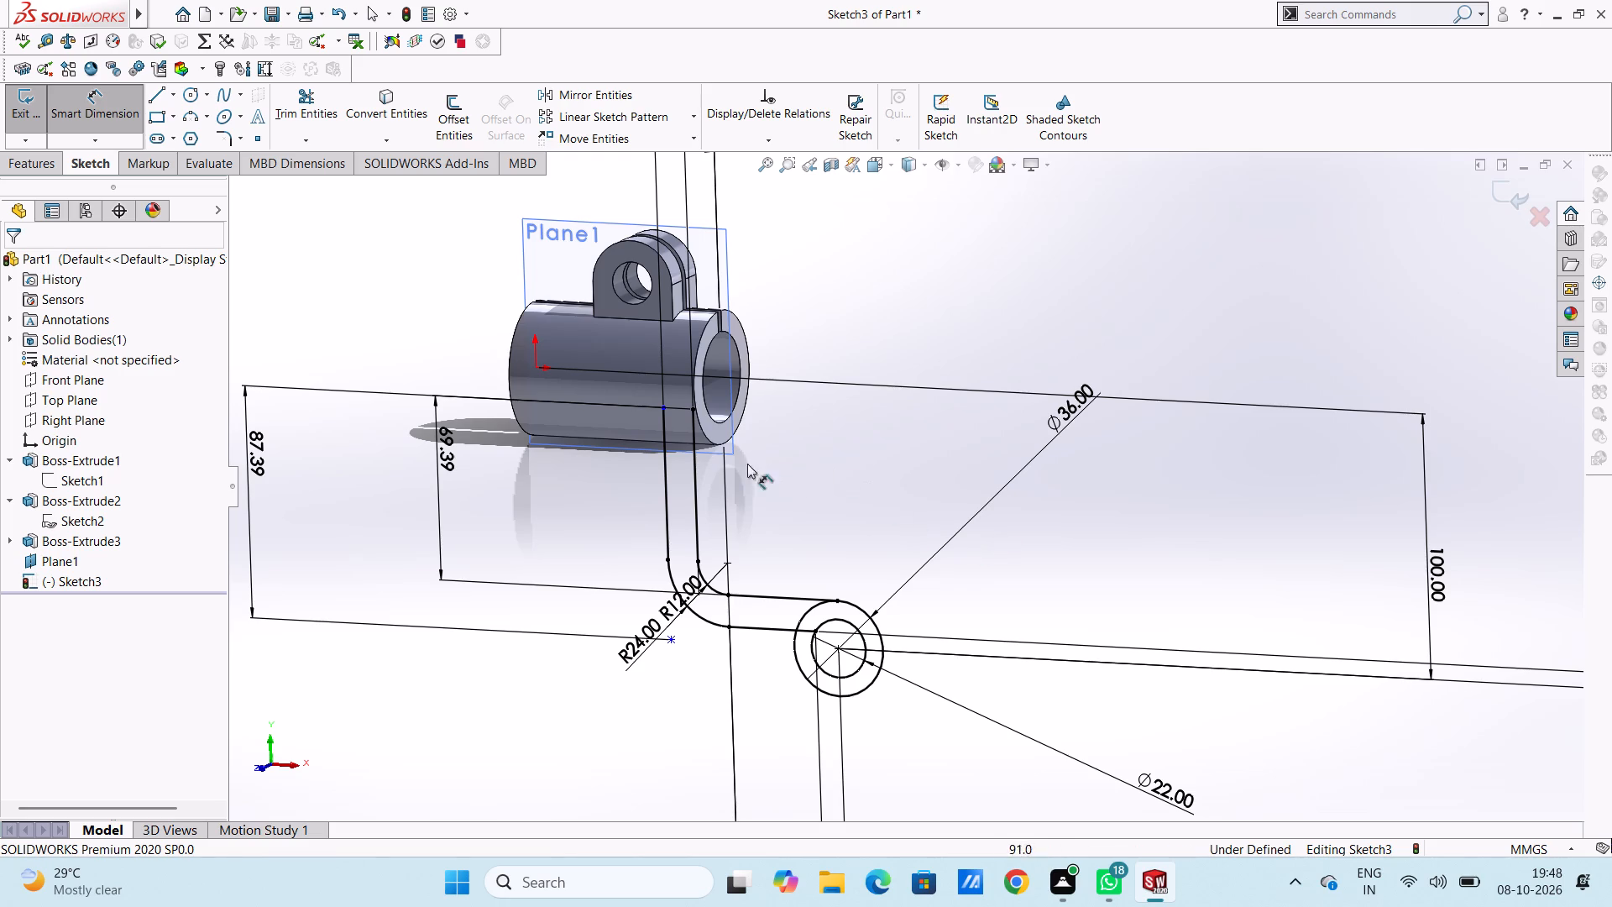
pyautogui.moveTo(862, 459); pyautogui.dragTo(892, 446, button='middle')
pyautogui.scroll(-1, 809, 456)
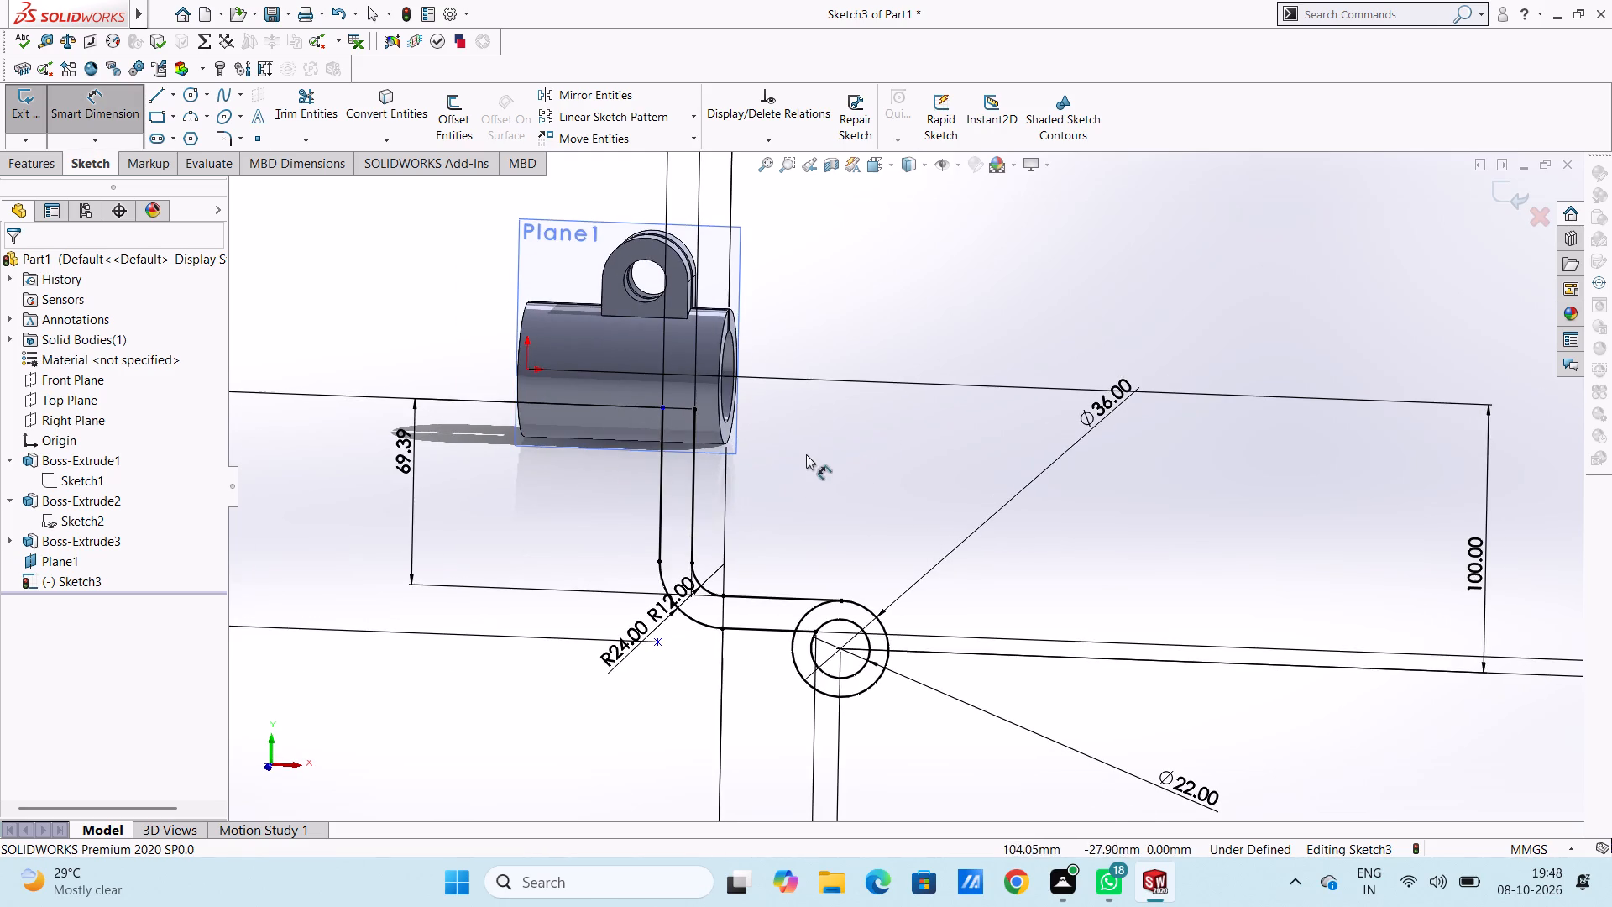
pyautogui.scroll(-2, 806, 454)
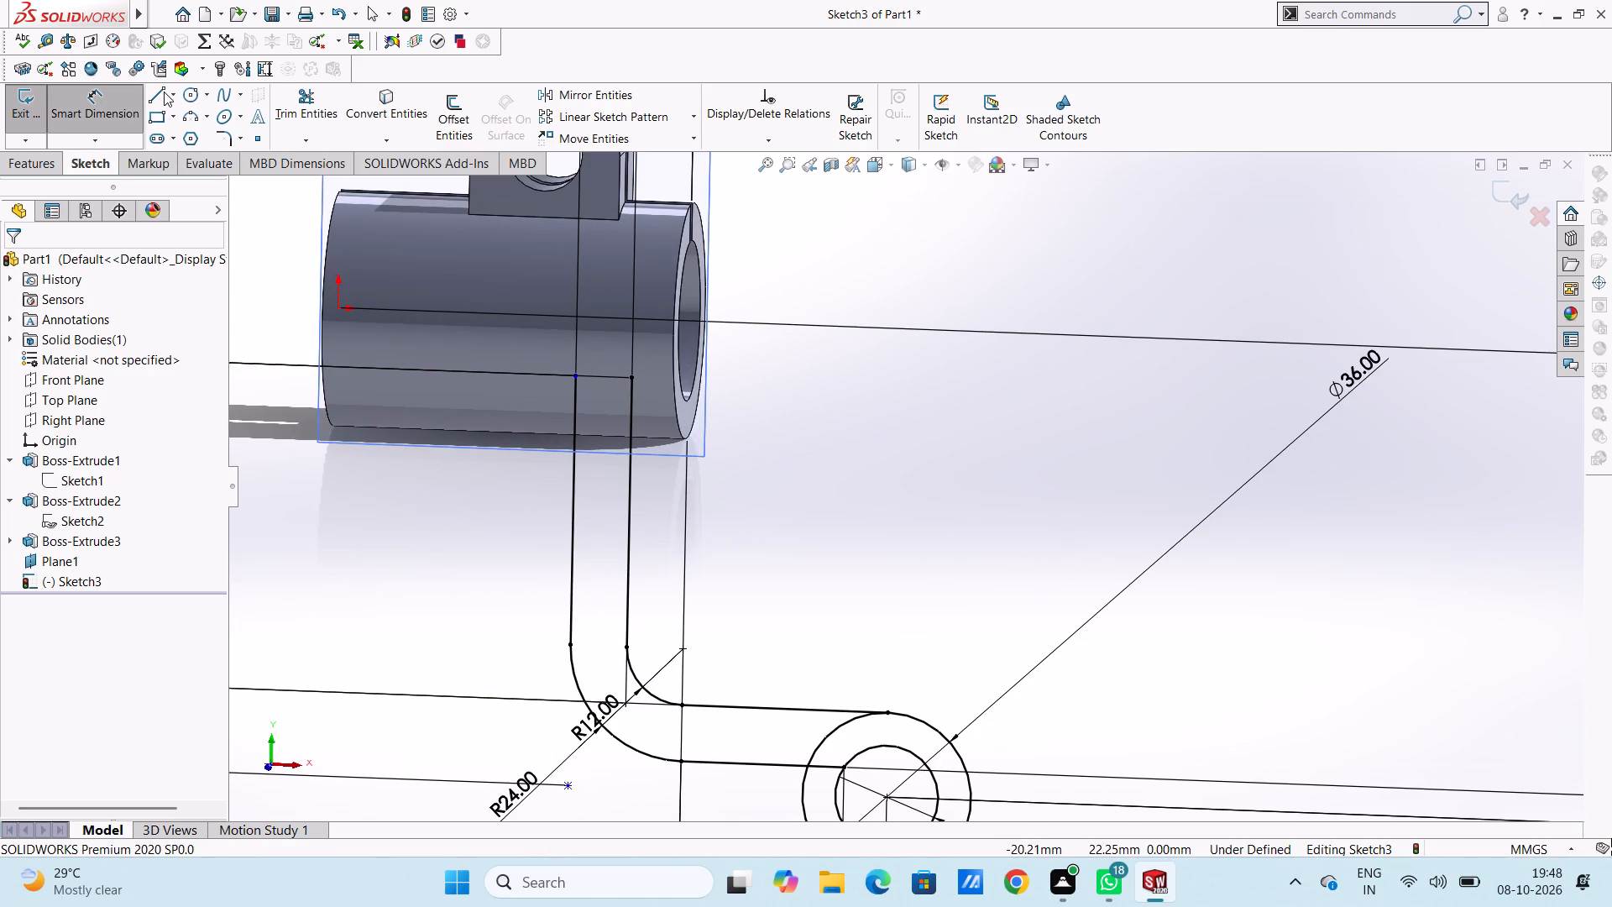
pyautogui.click(164, 91)
pyautogui.click(575, 375)
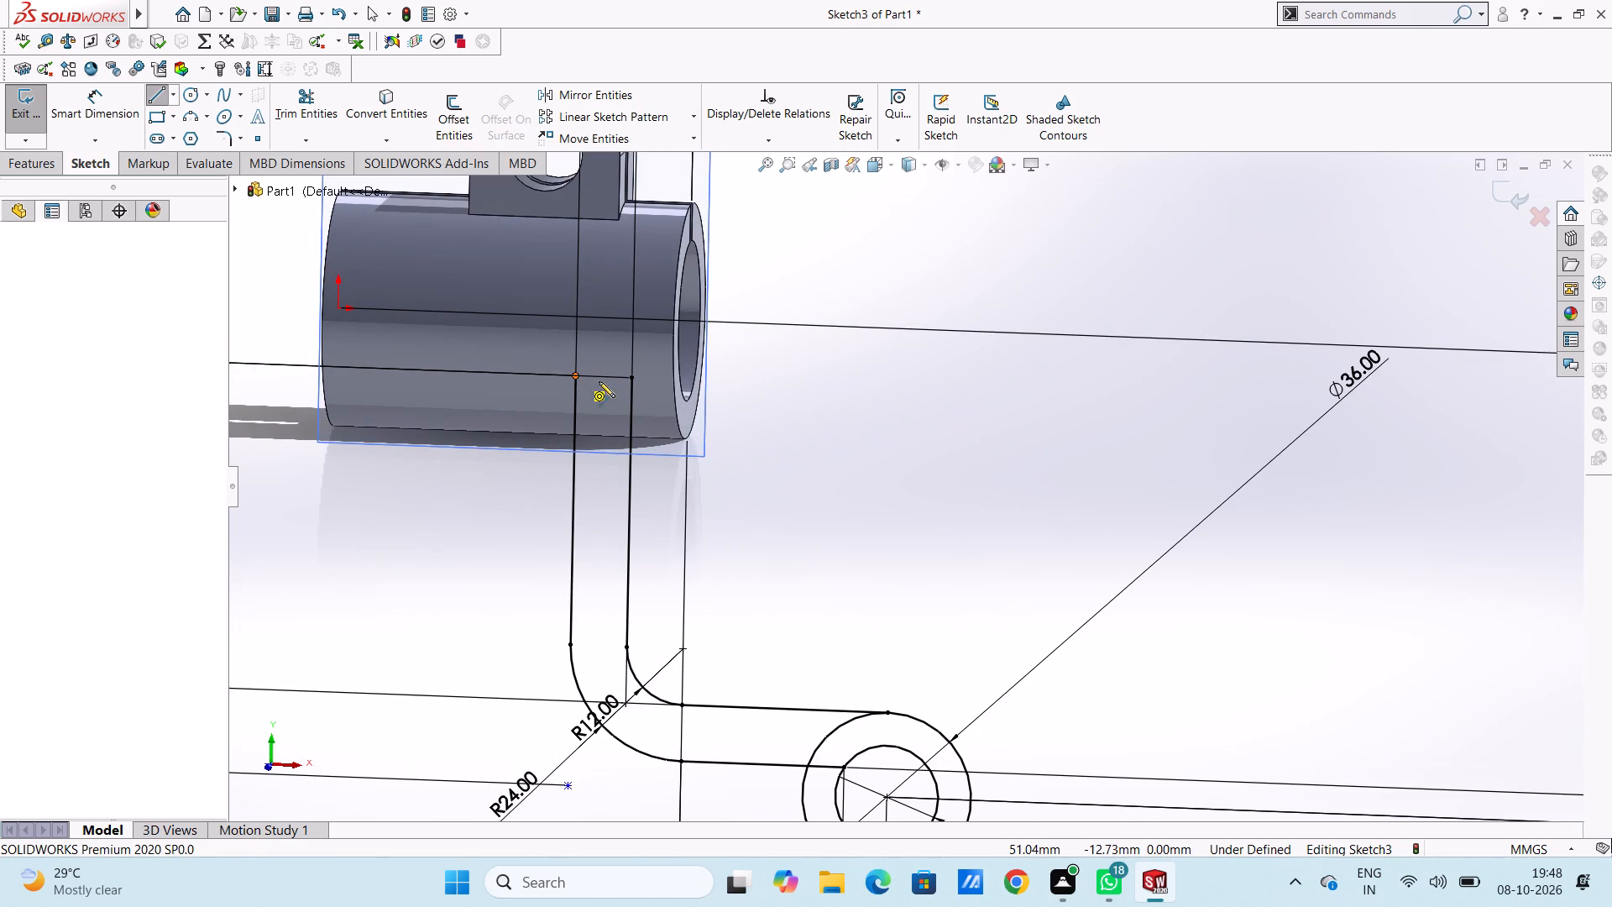
pyautogui.click(631, 379)
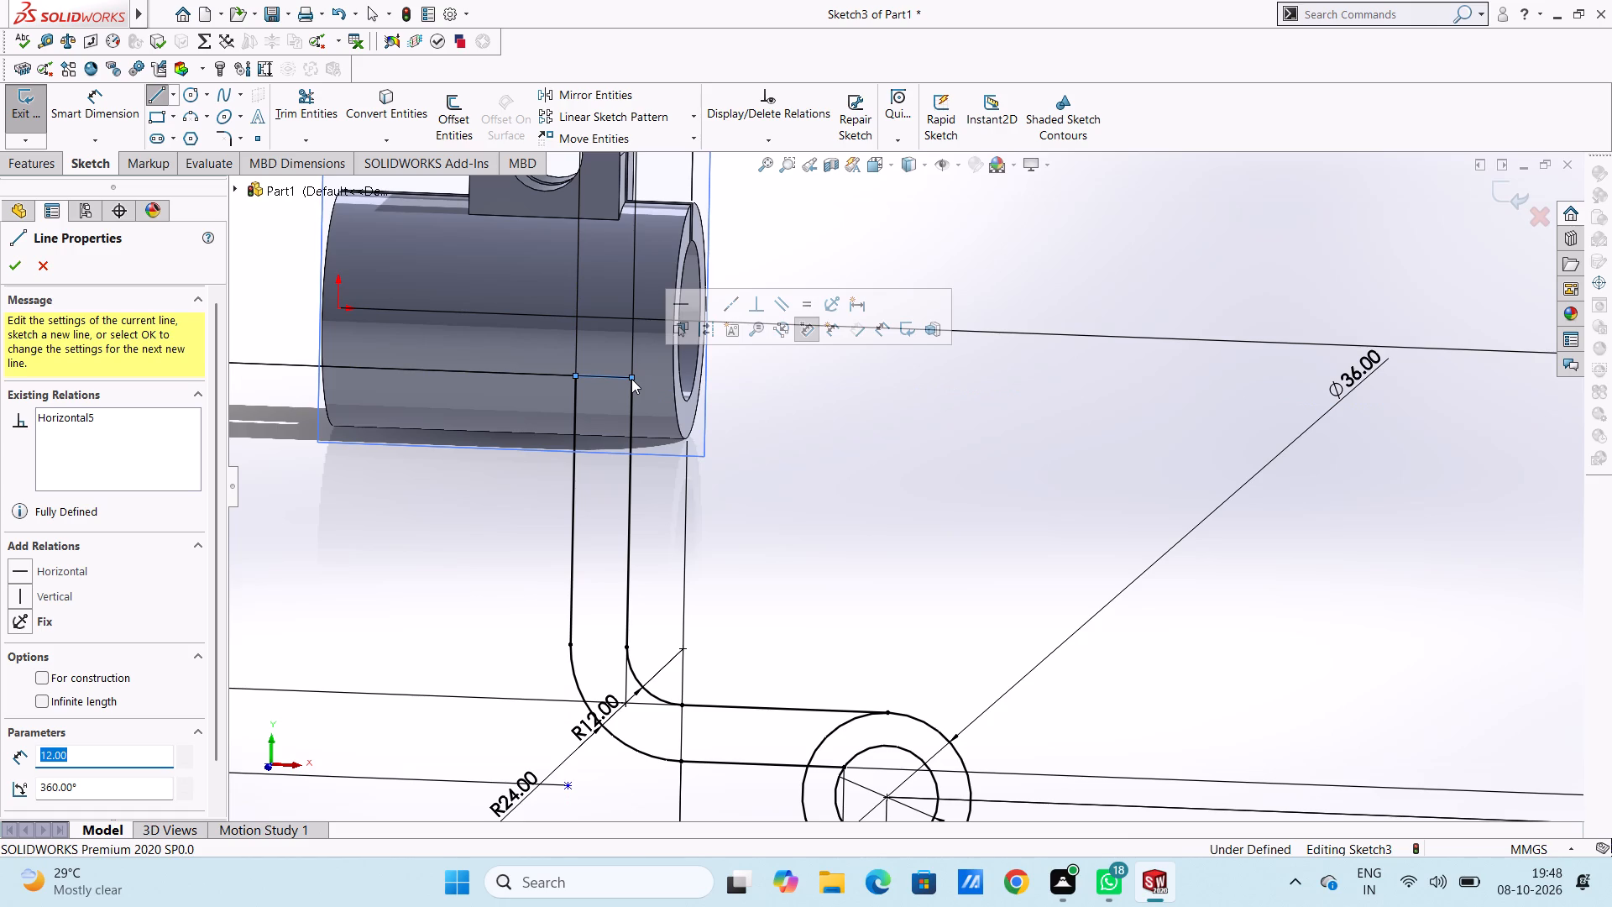
pyautogui.press('Escape')
pyautogui.press('Escape')
pyautogui.press('Escape')
pyautogui.press('Escape')
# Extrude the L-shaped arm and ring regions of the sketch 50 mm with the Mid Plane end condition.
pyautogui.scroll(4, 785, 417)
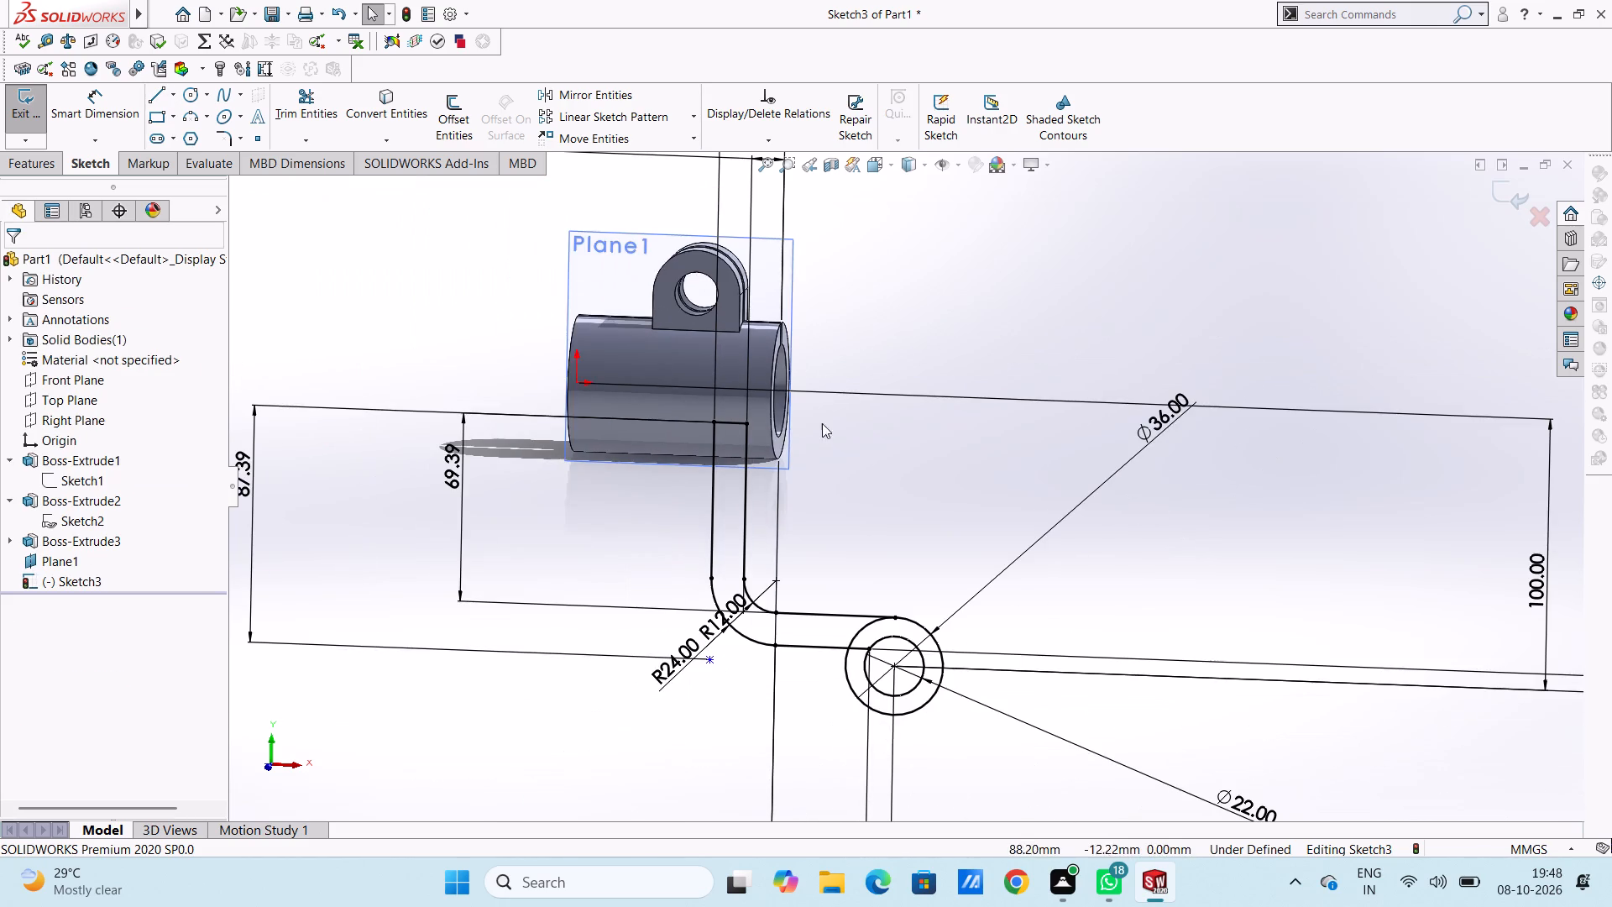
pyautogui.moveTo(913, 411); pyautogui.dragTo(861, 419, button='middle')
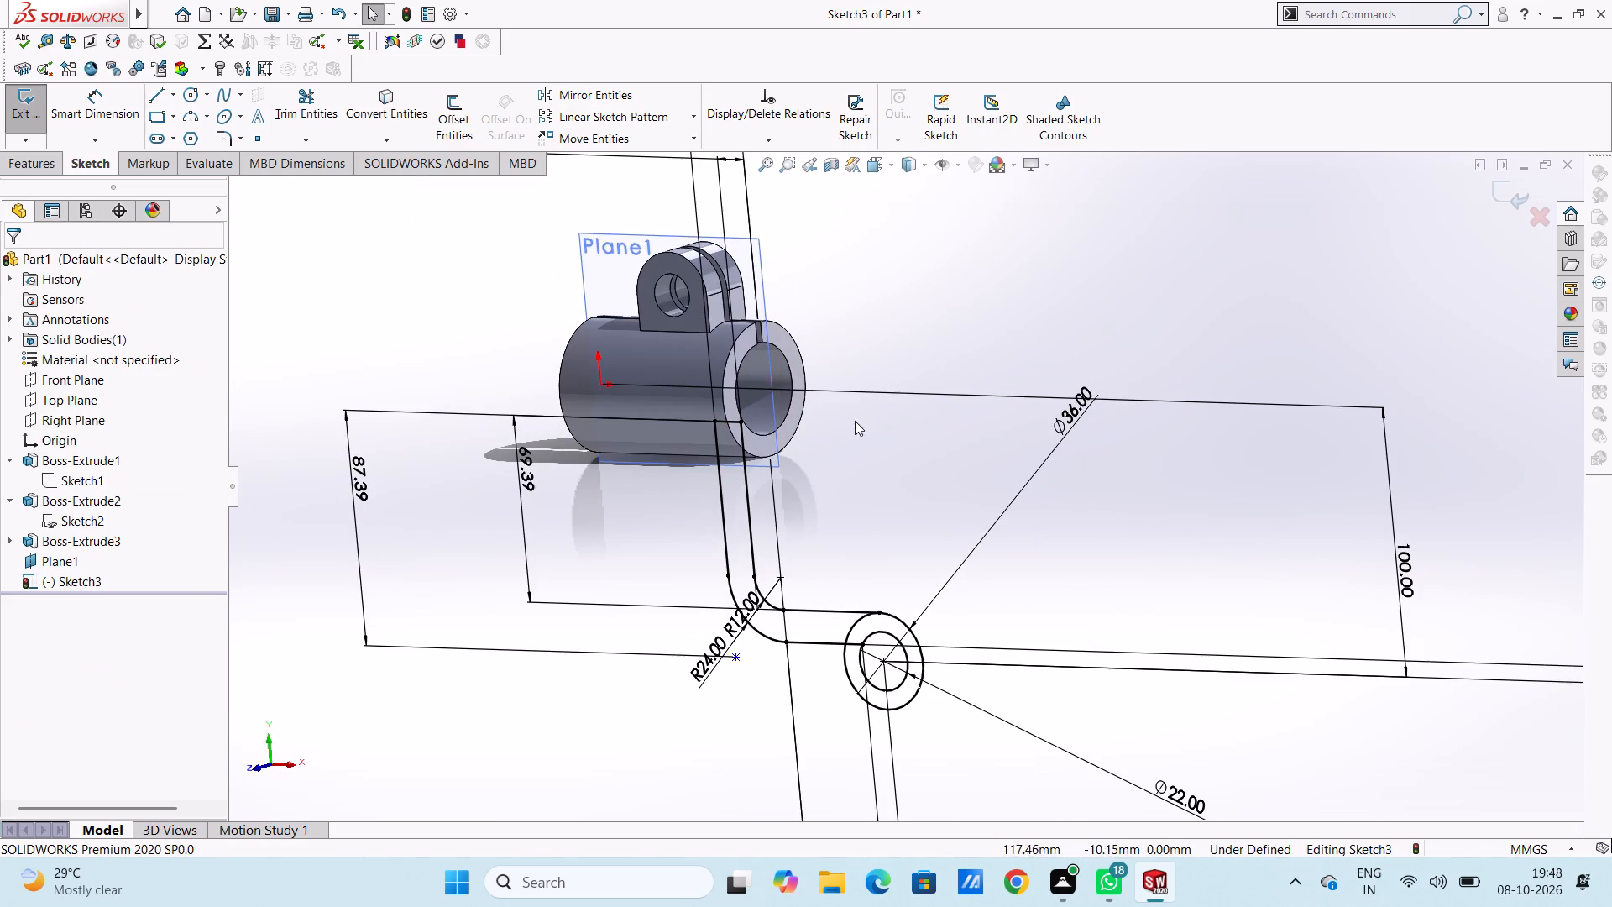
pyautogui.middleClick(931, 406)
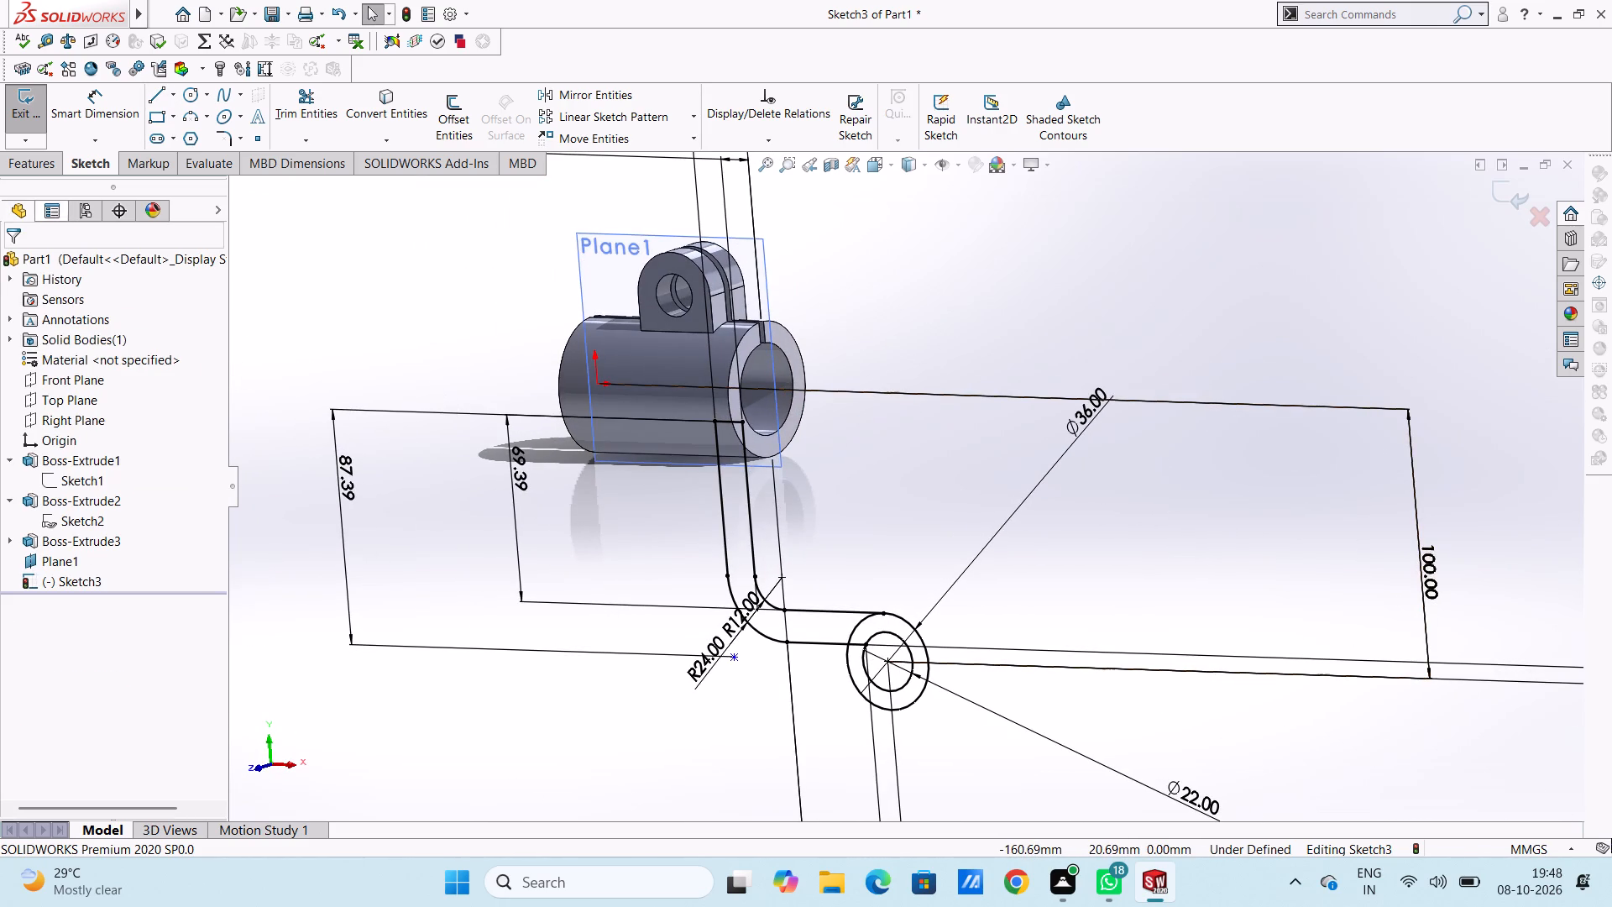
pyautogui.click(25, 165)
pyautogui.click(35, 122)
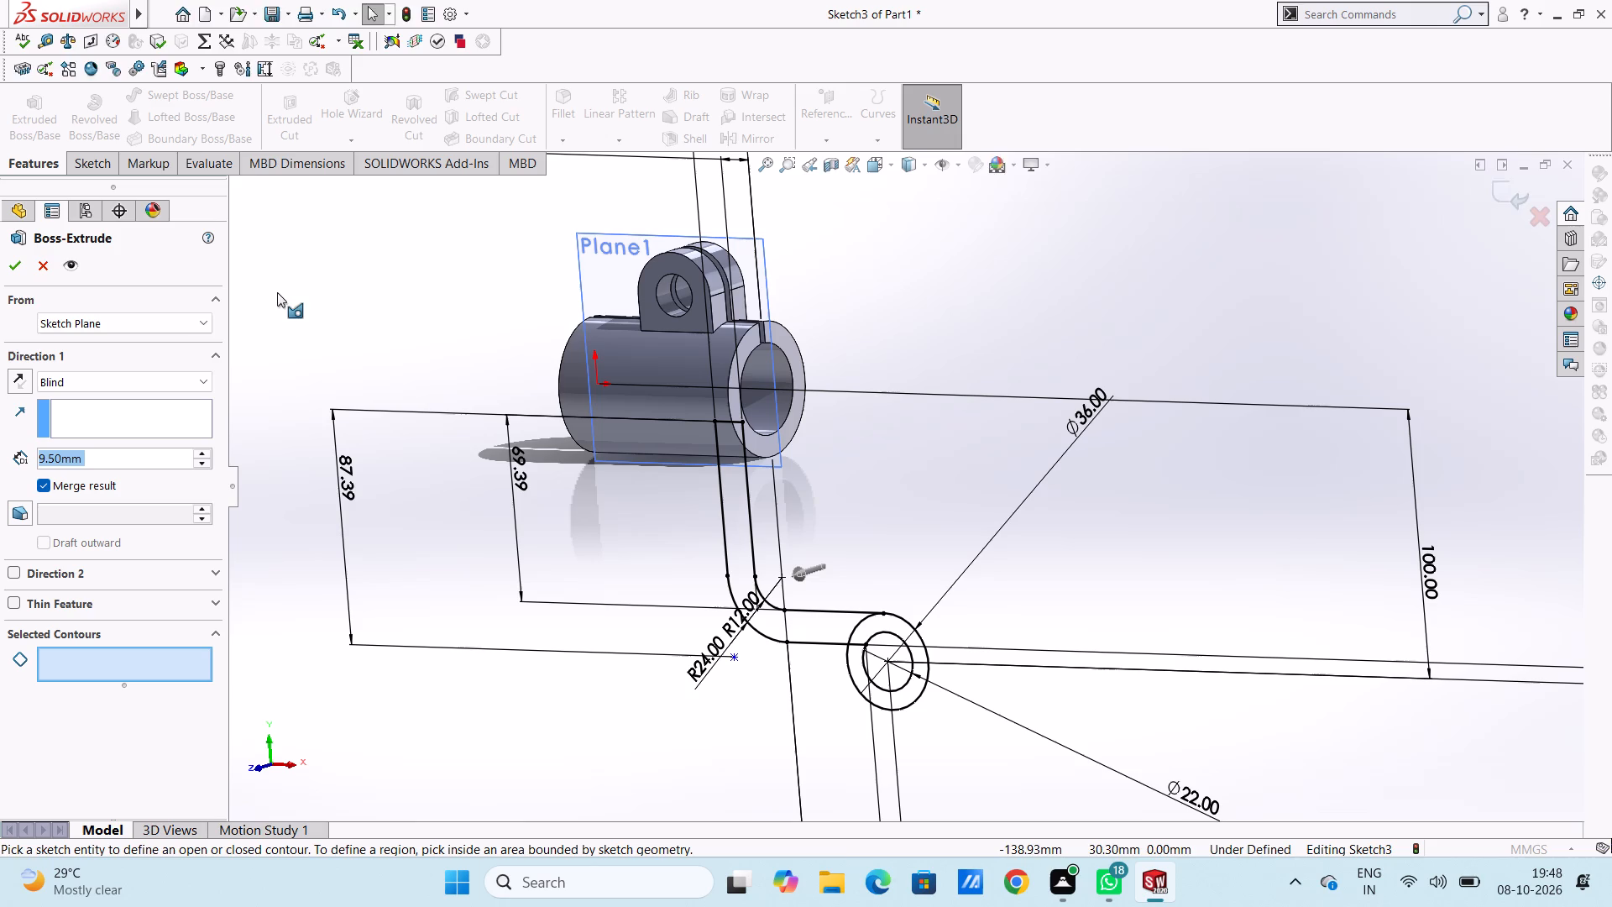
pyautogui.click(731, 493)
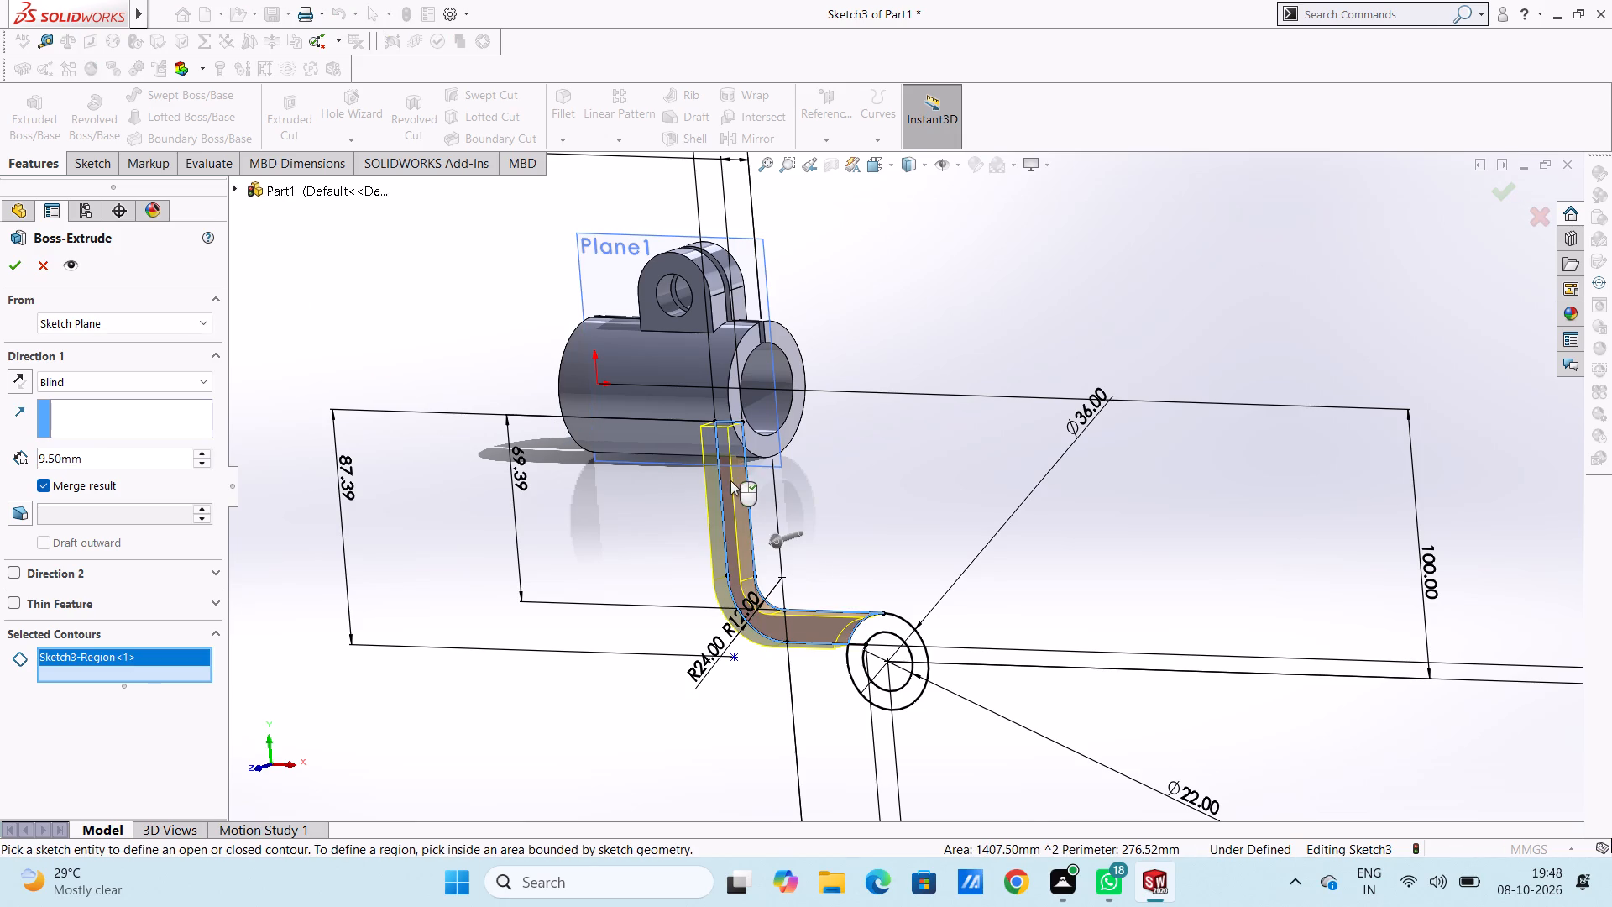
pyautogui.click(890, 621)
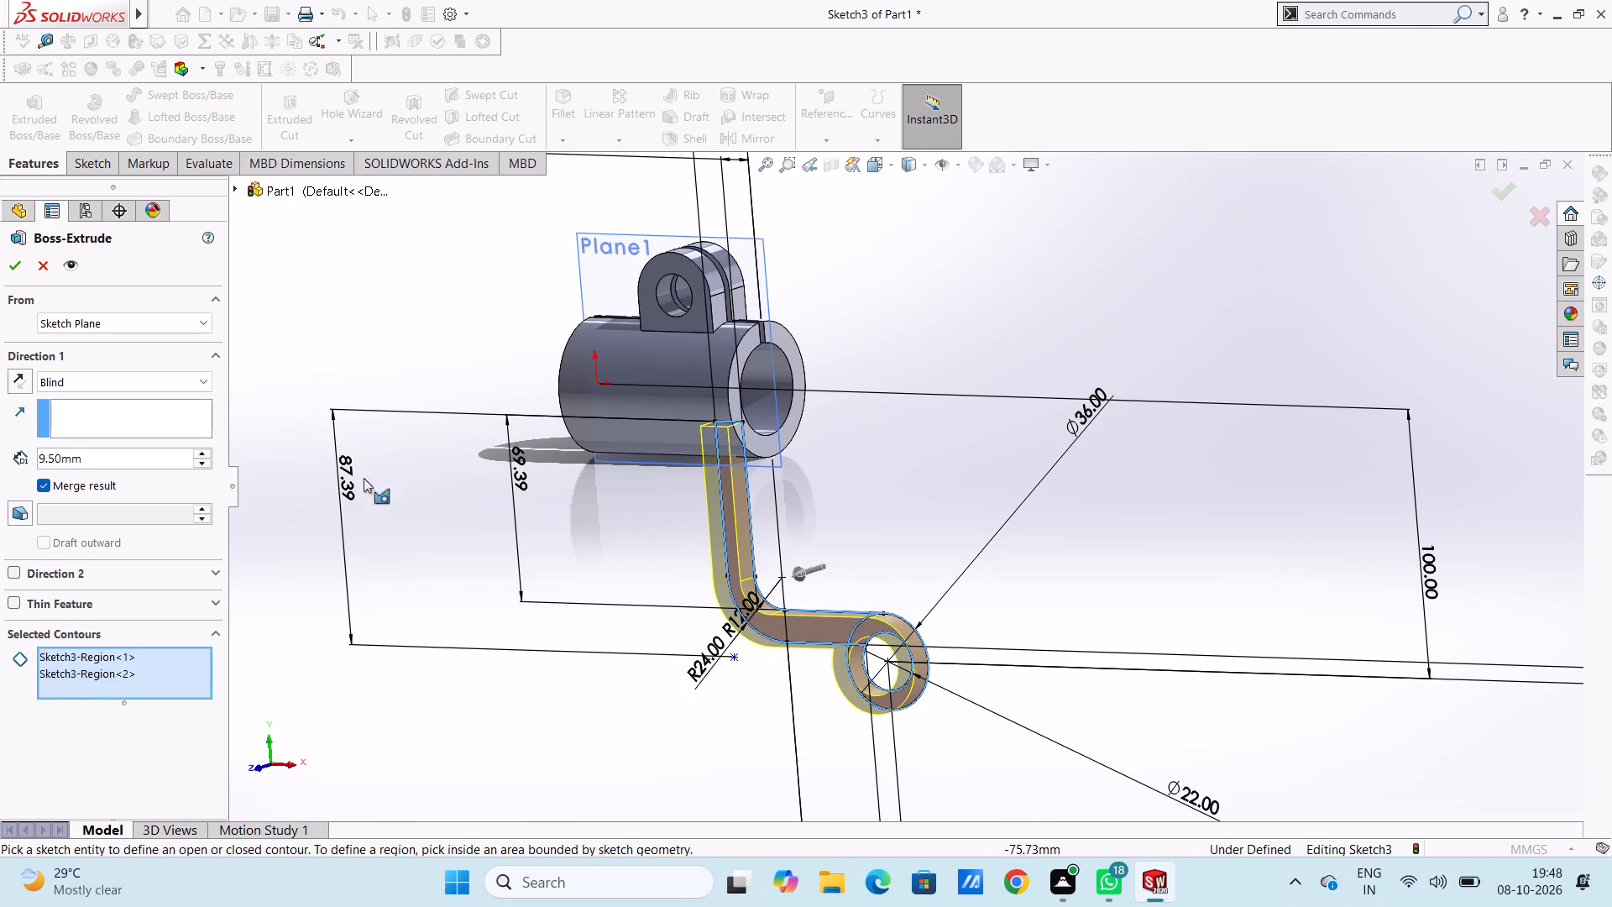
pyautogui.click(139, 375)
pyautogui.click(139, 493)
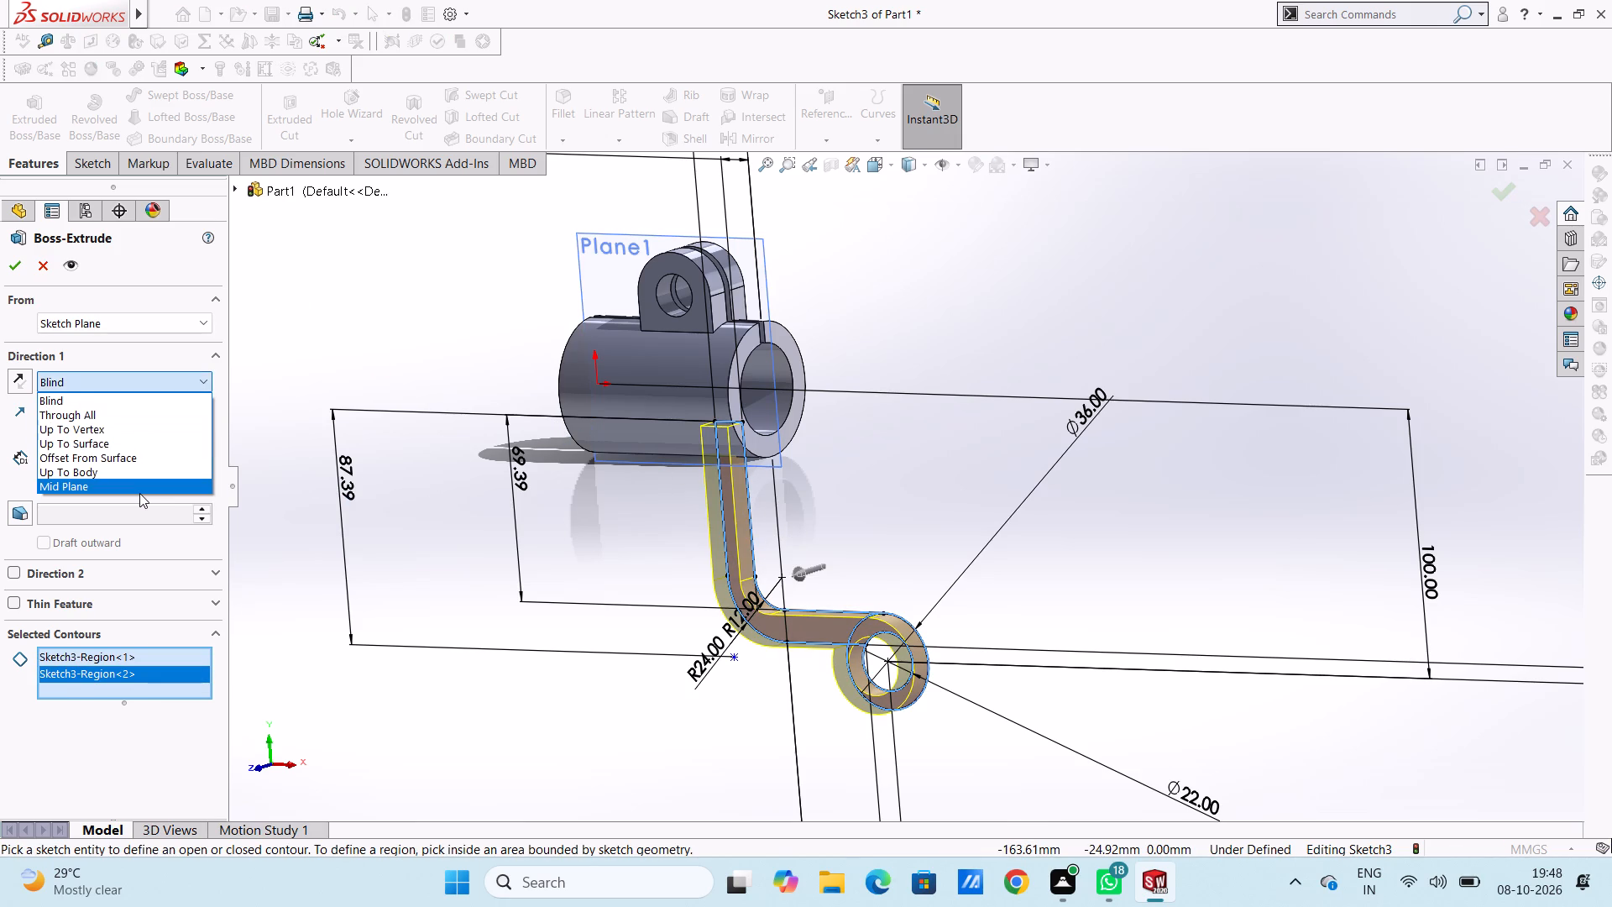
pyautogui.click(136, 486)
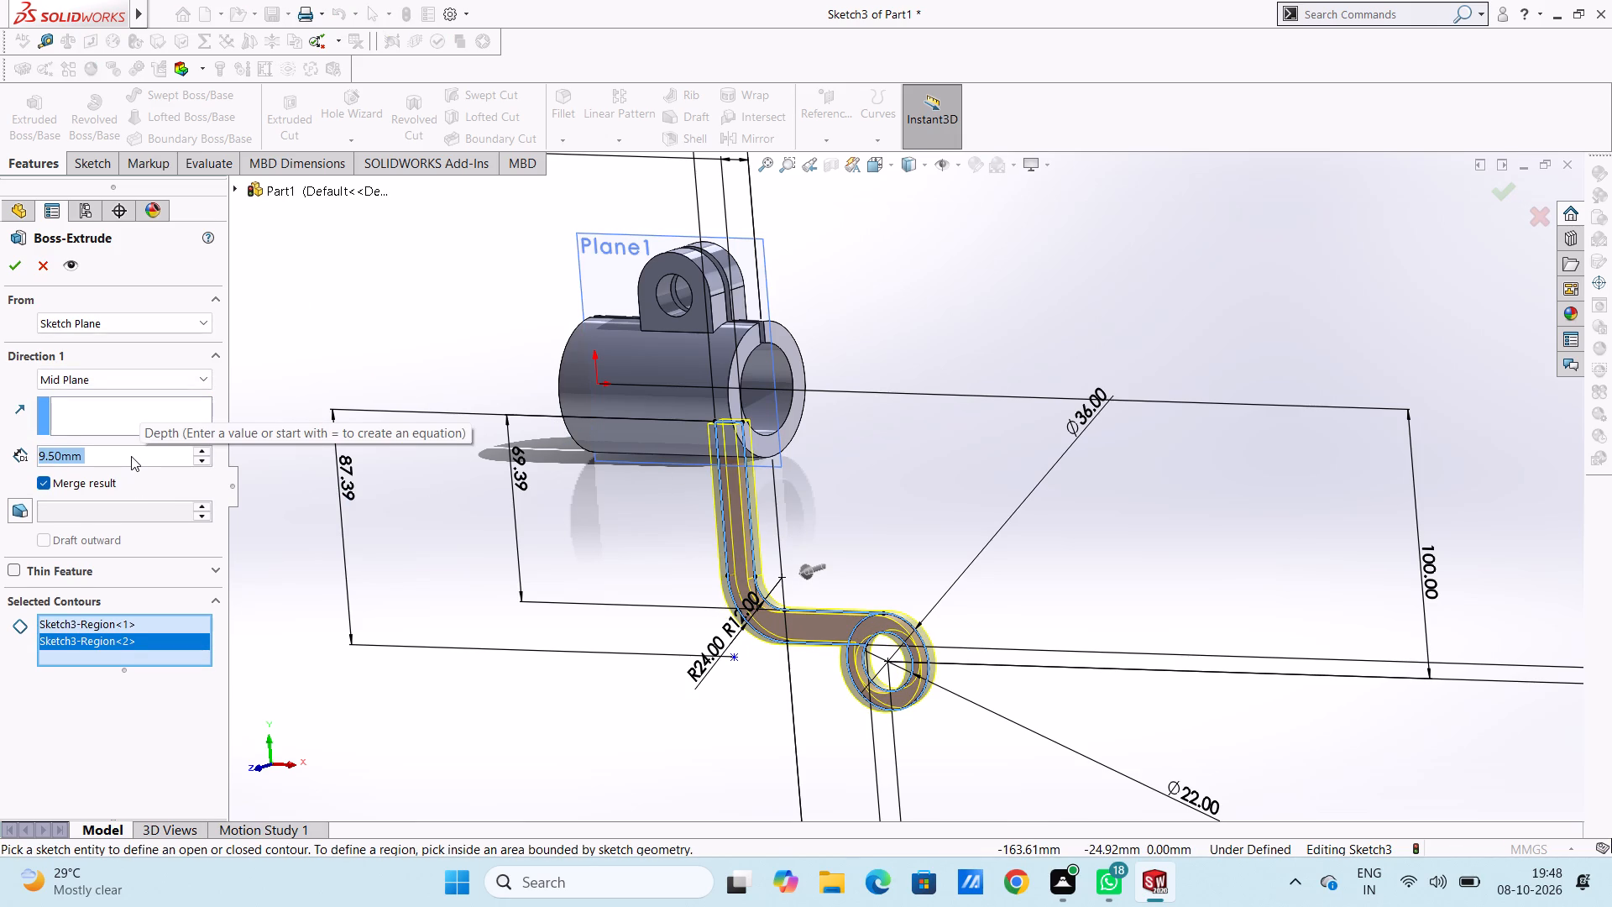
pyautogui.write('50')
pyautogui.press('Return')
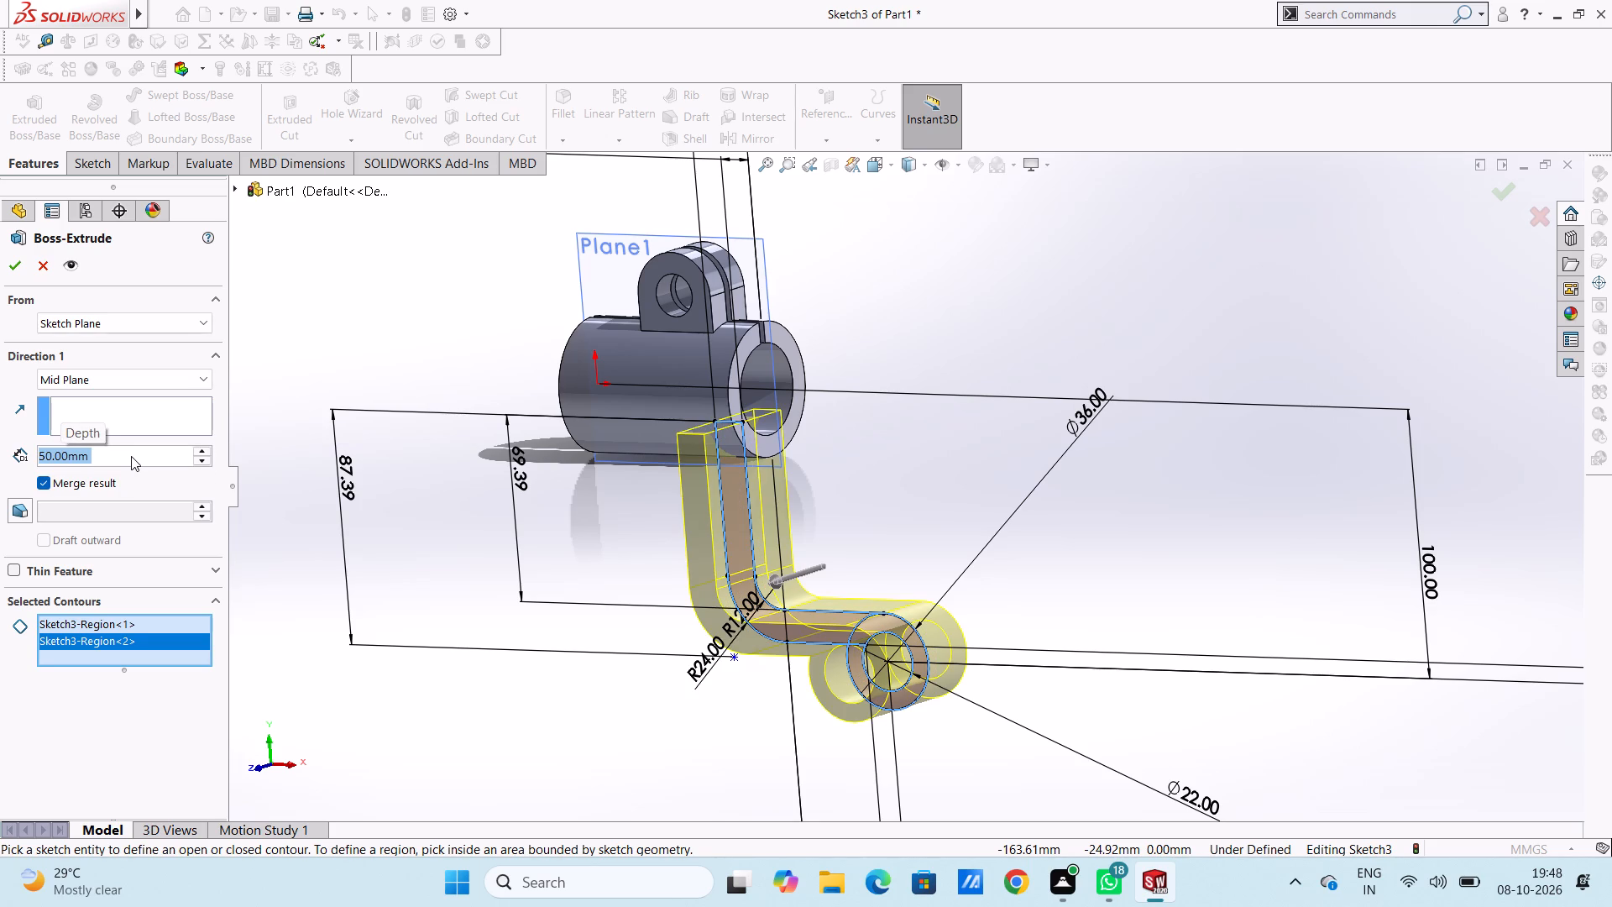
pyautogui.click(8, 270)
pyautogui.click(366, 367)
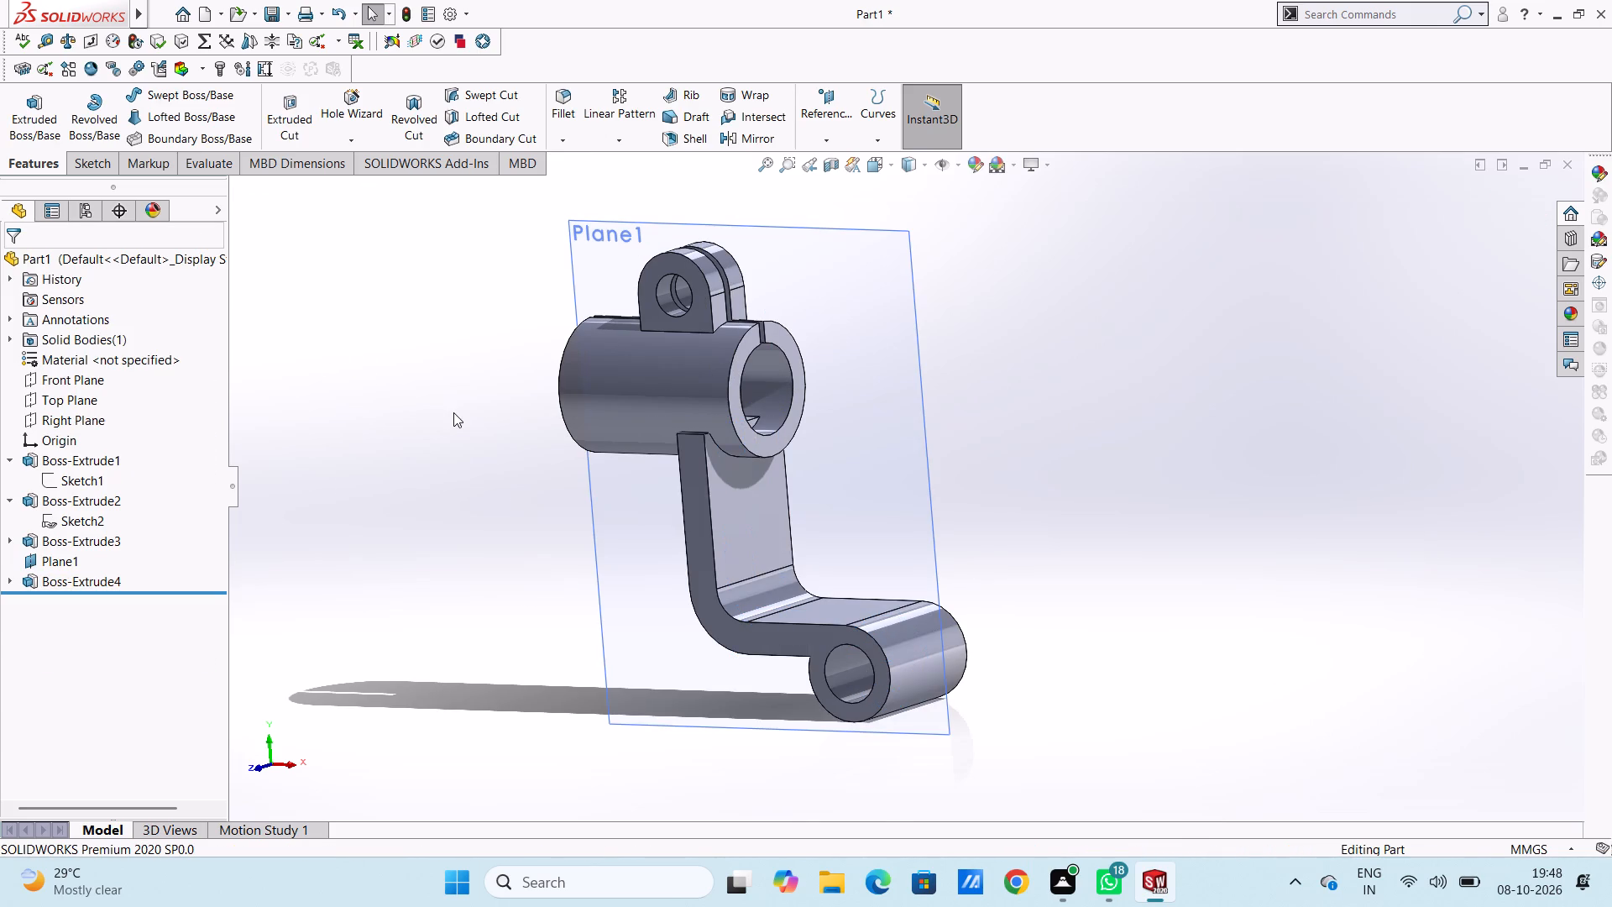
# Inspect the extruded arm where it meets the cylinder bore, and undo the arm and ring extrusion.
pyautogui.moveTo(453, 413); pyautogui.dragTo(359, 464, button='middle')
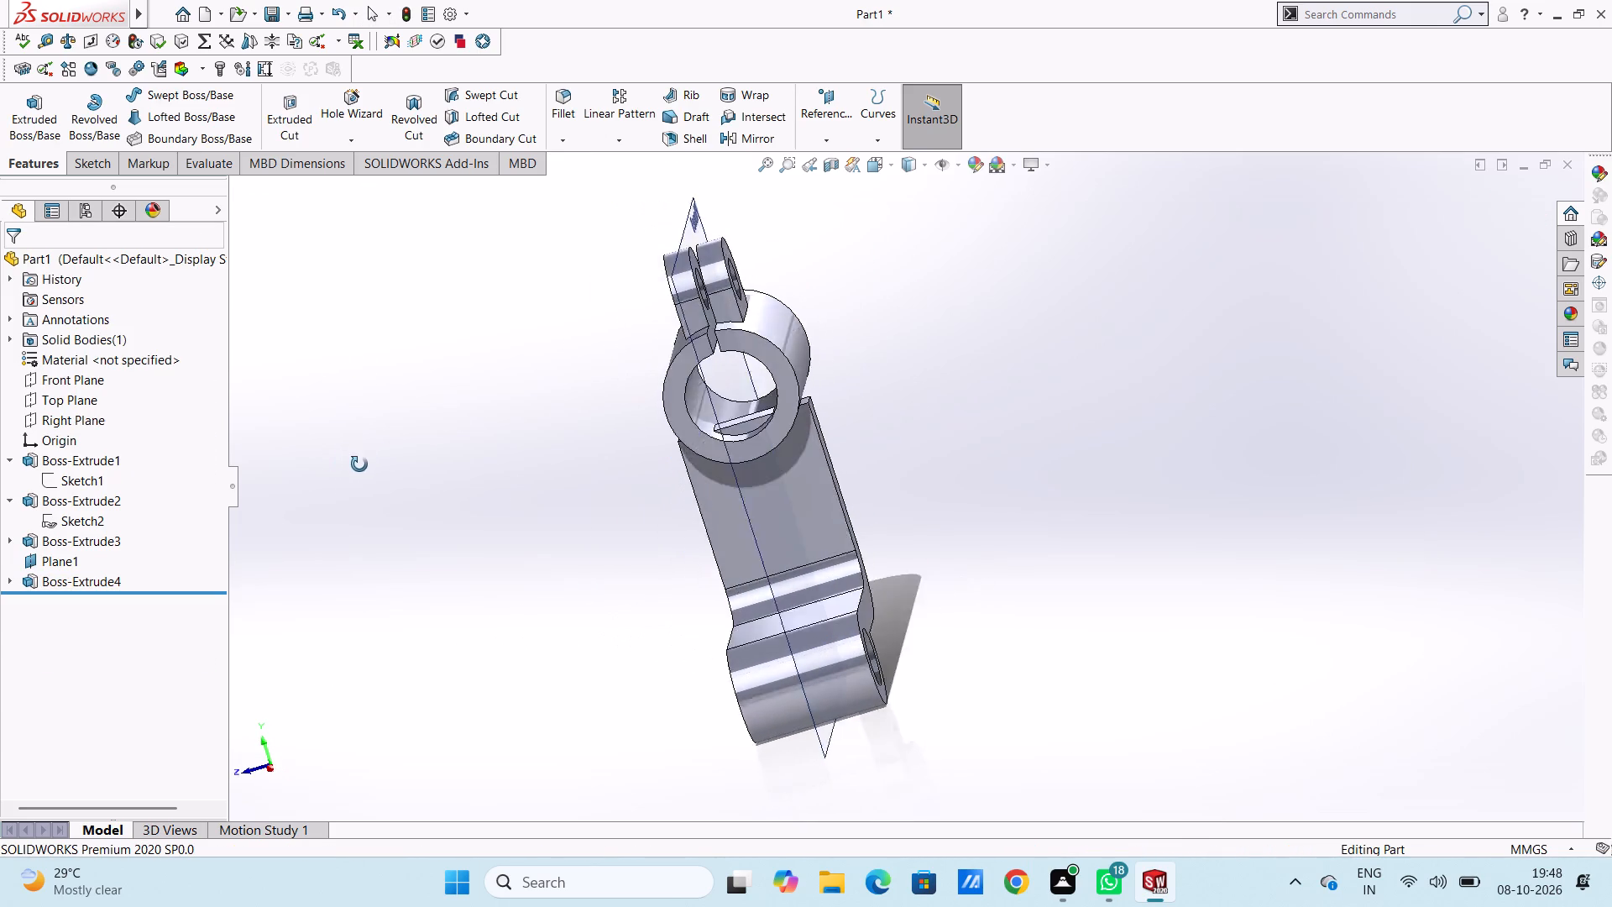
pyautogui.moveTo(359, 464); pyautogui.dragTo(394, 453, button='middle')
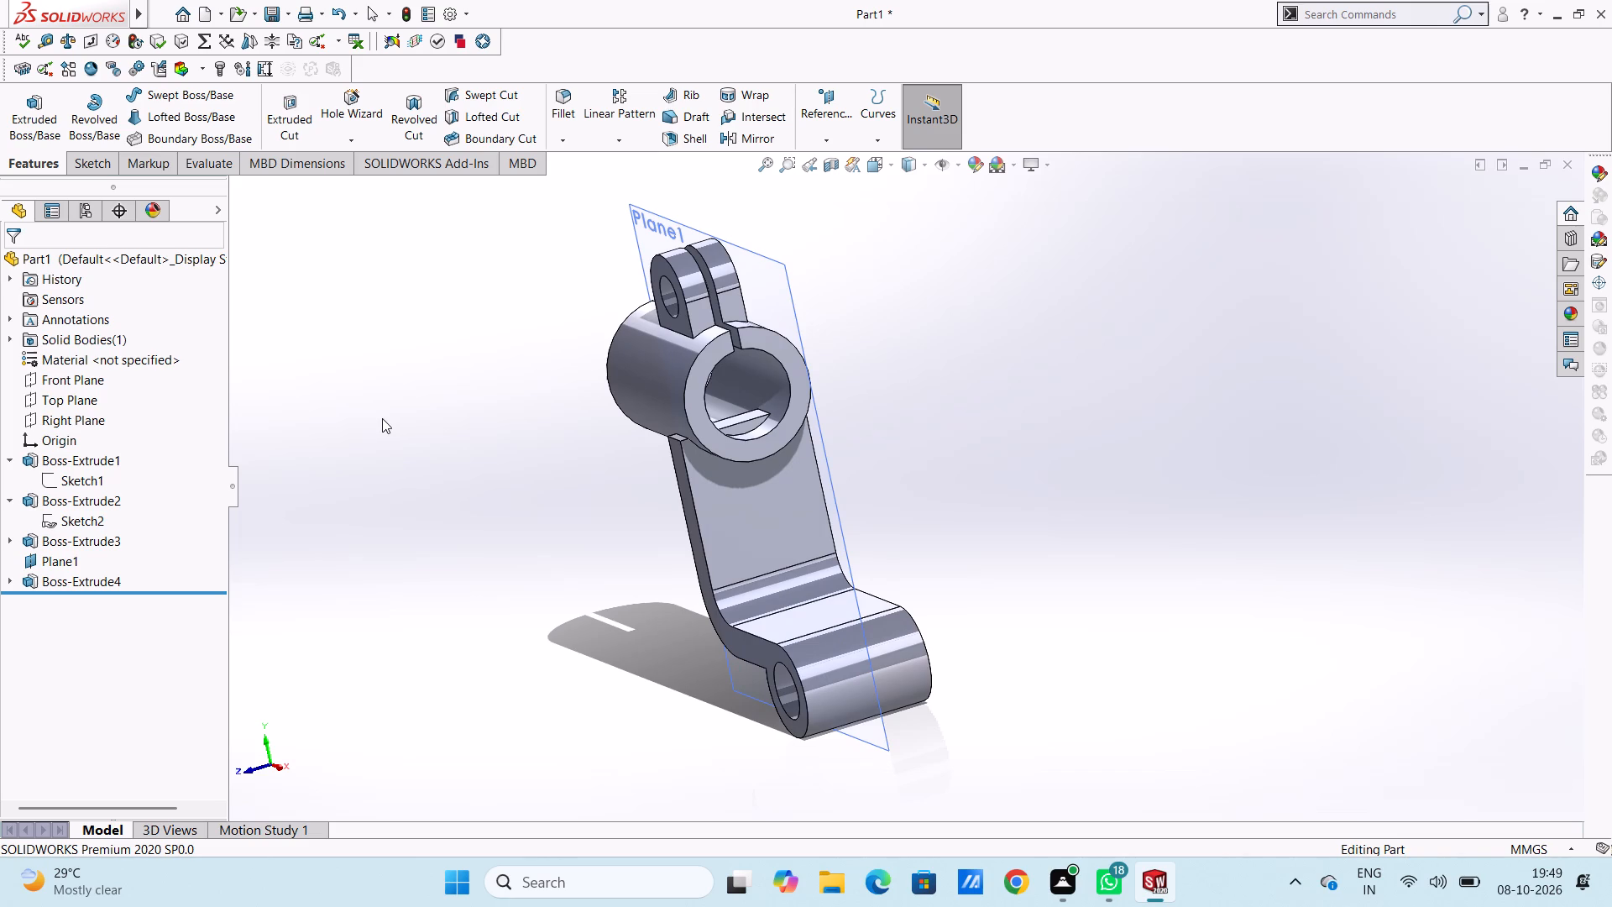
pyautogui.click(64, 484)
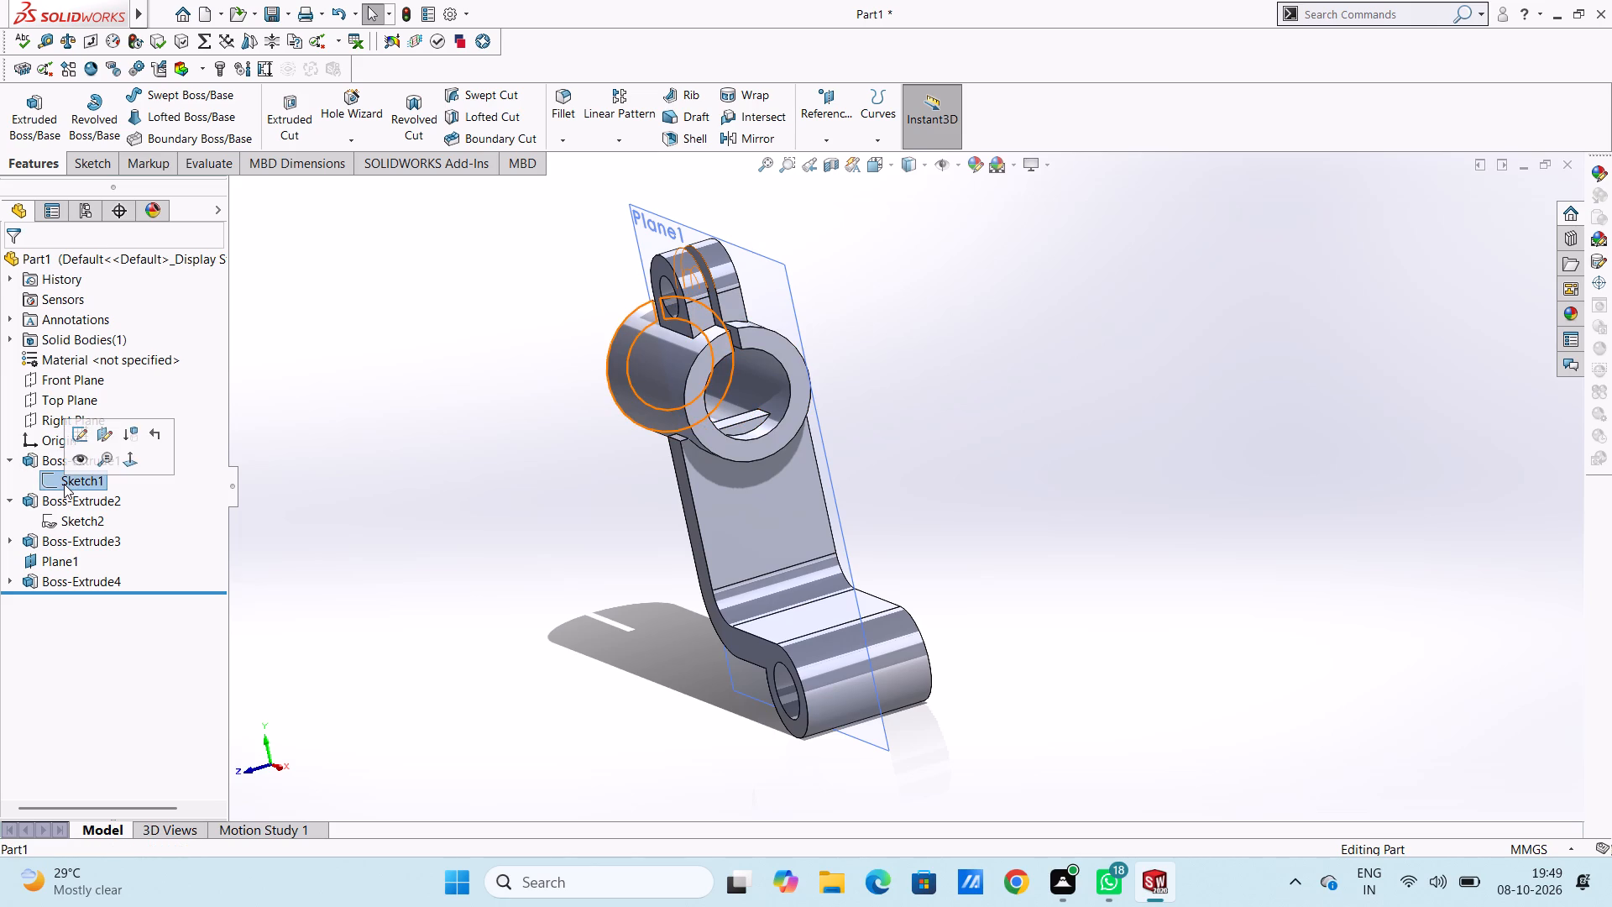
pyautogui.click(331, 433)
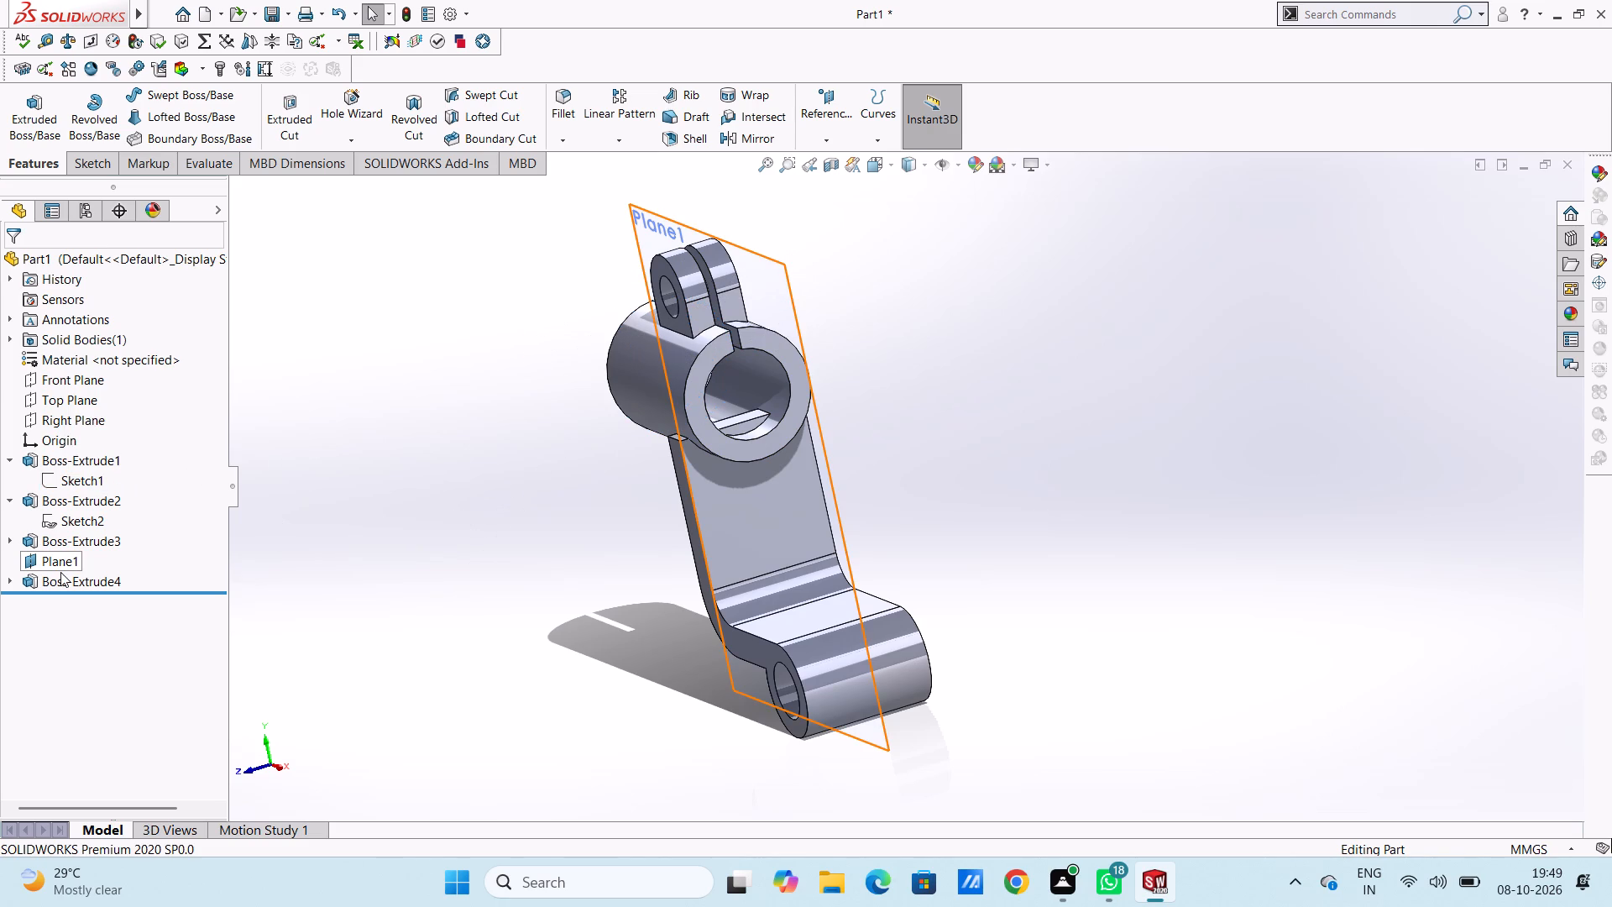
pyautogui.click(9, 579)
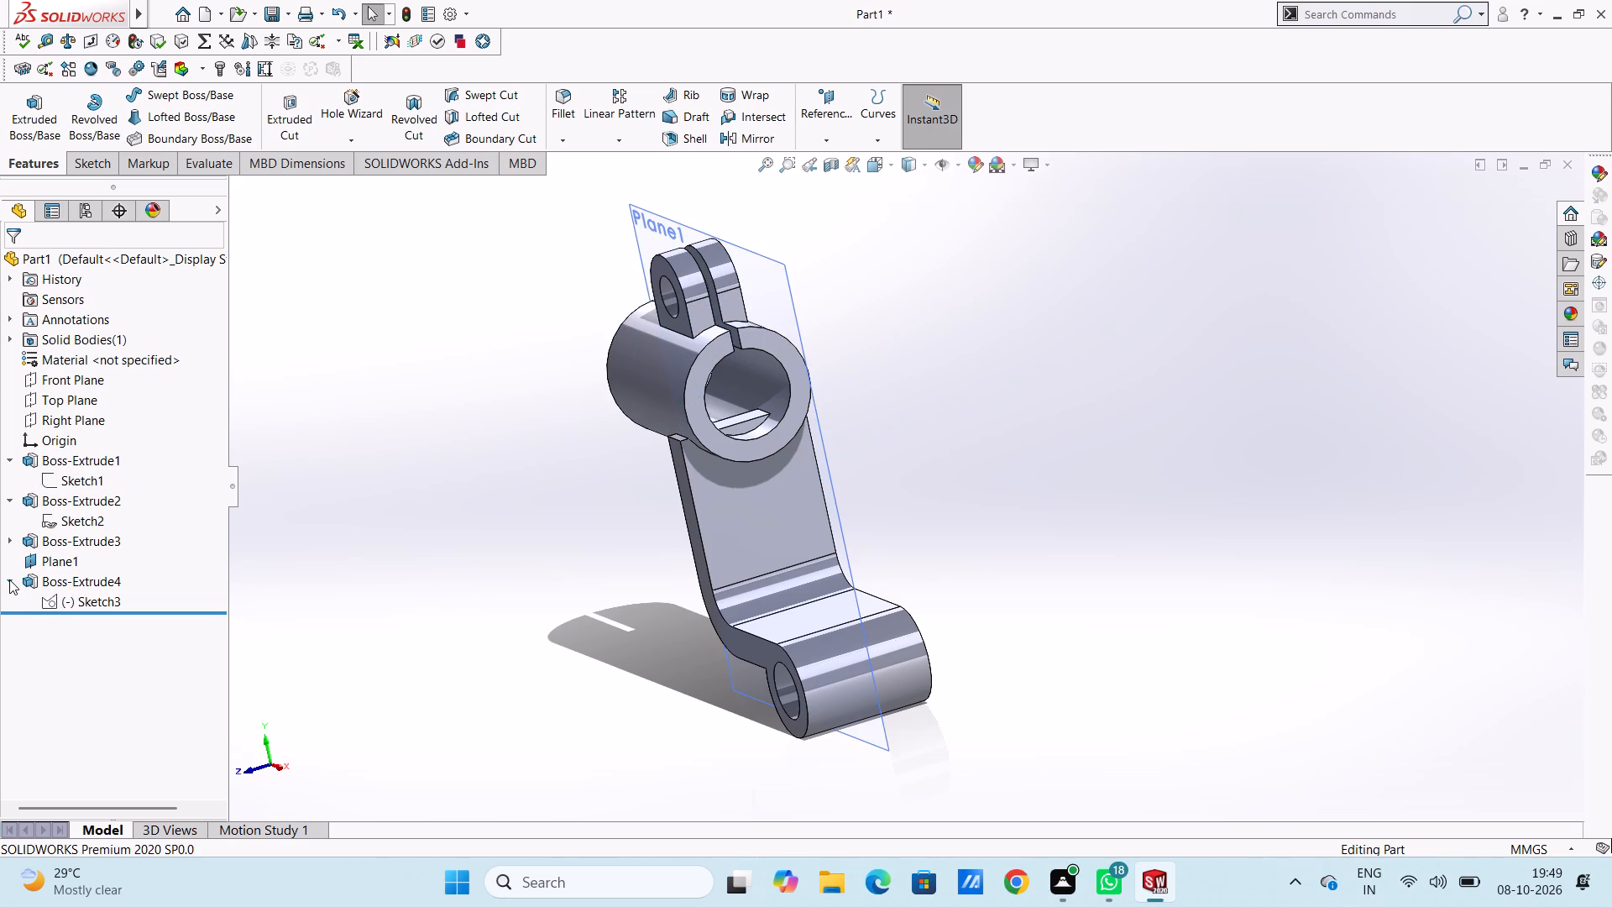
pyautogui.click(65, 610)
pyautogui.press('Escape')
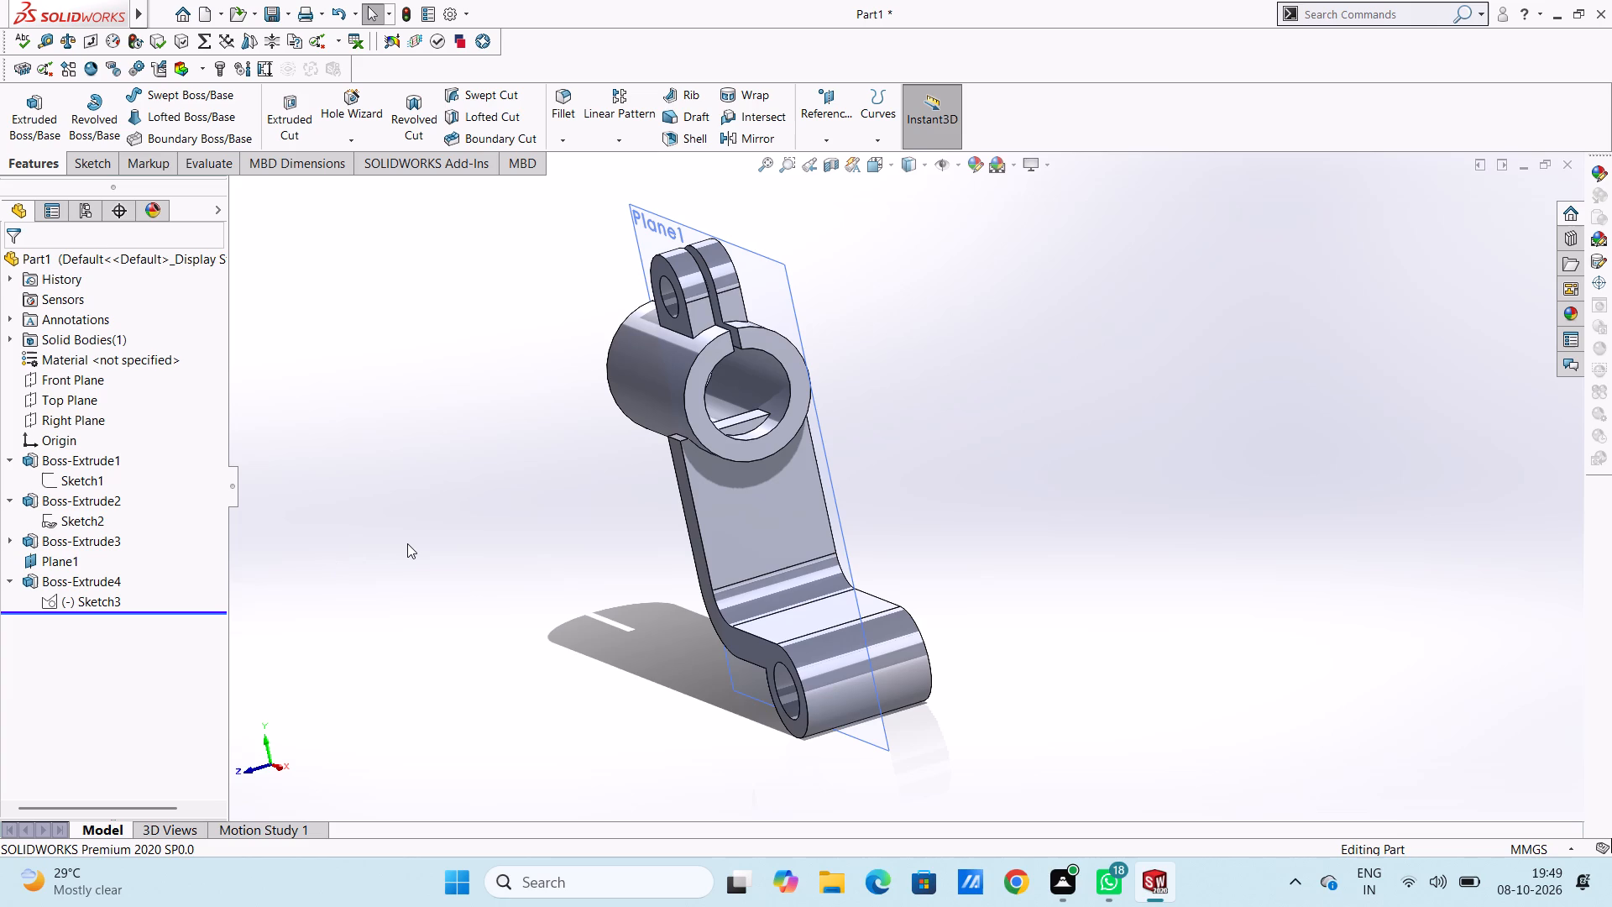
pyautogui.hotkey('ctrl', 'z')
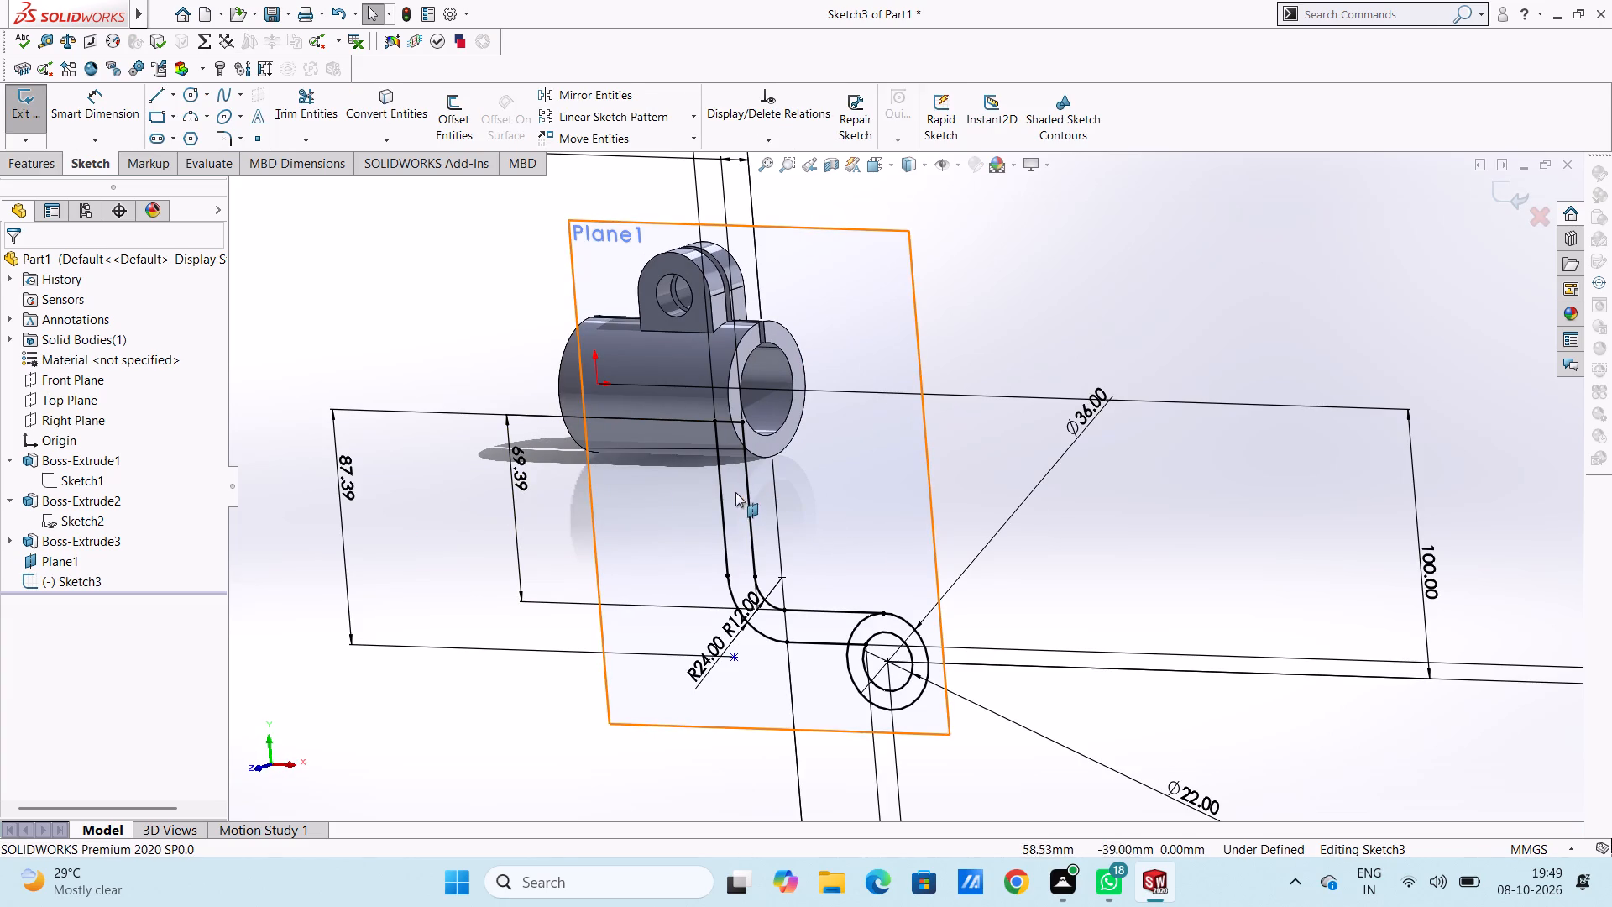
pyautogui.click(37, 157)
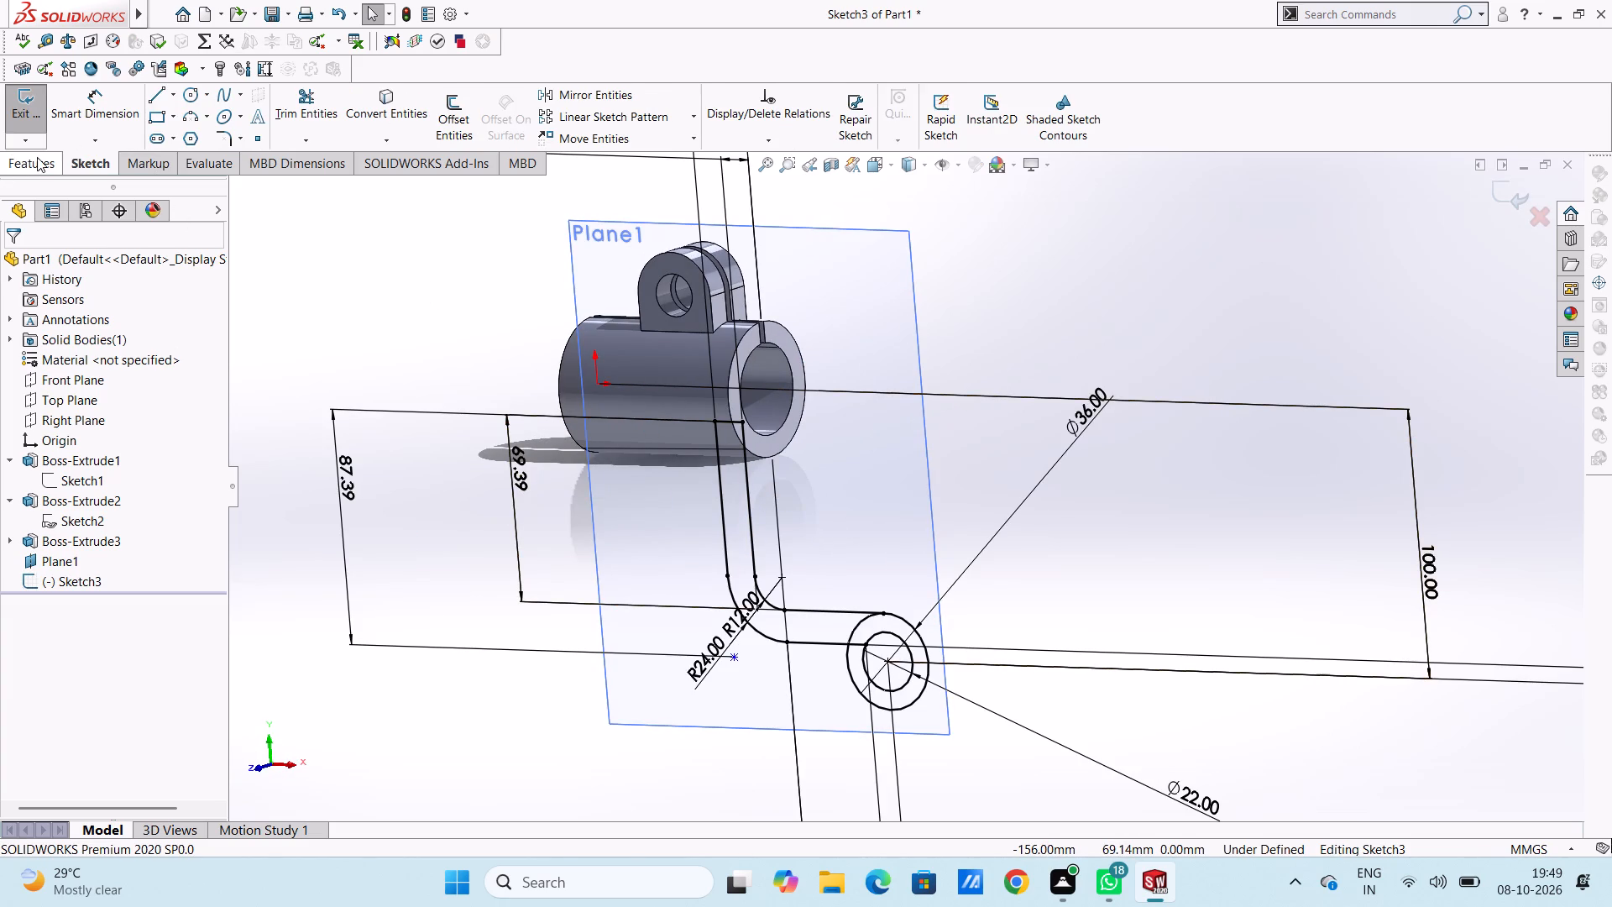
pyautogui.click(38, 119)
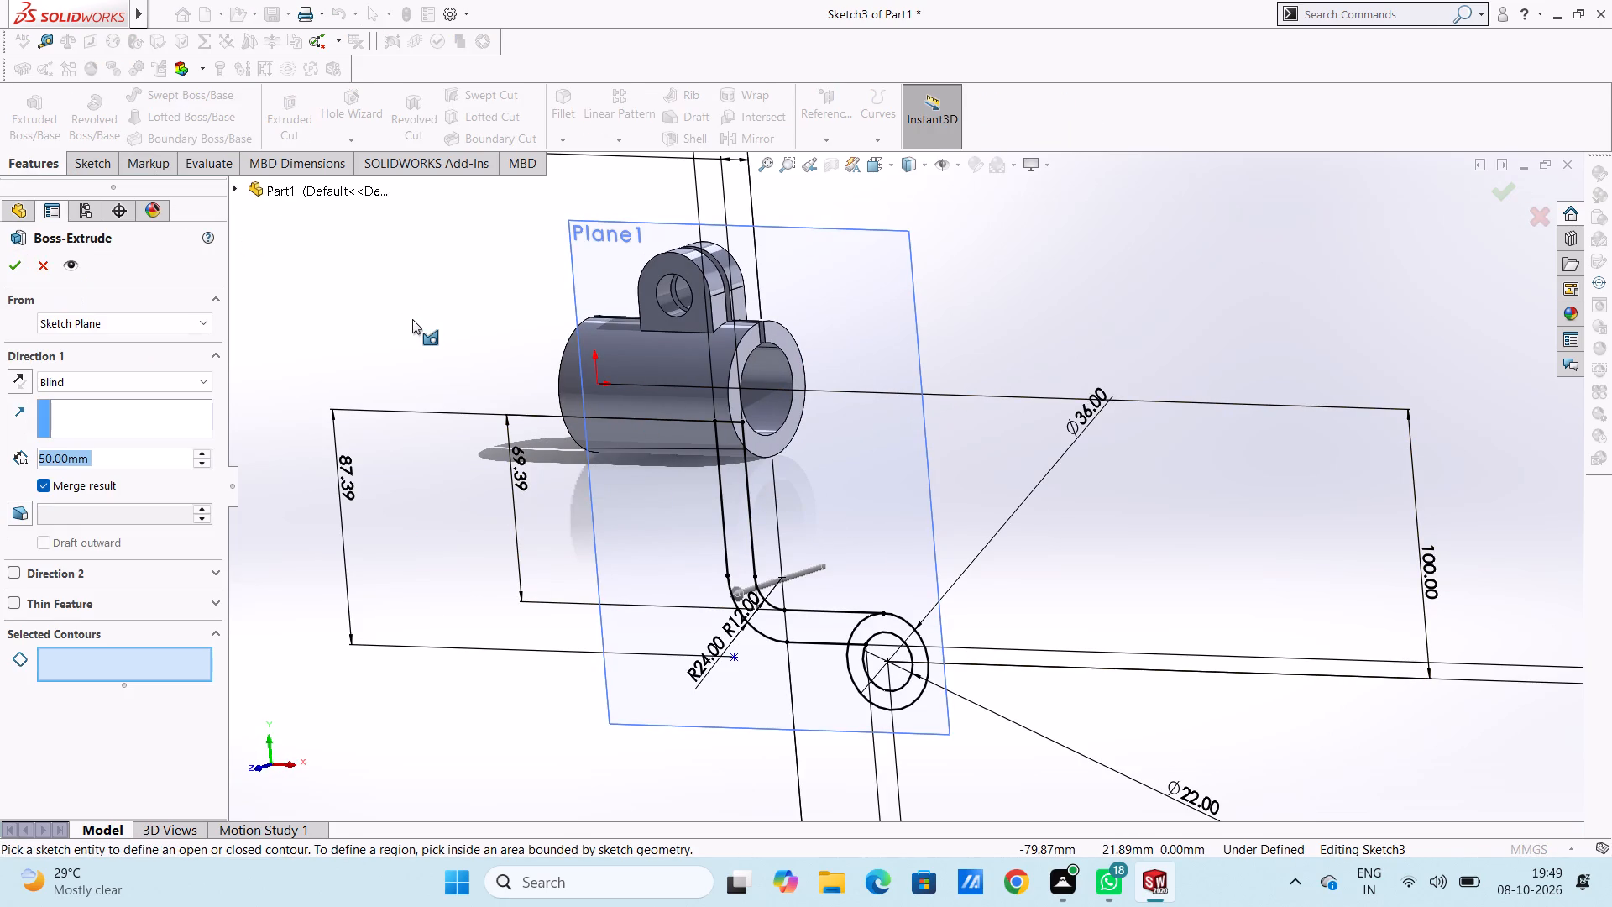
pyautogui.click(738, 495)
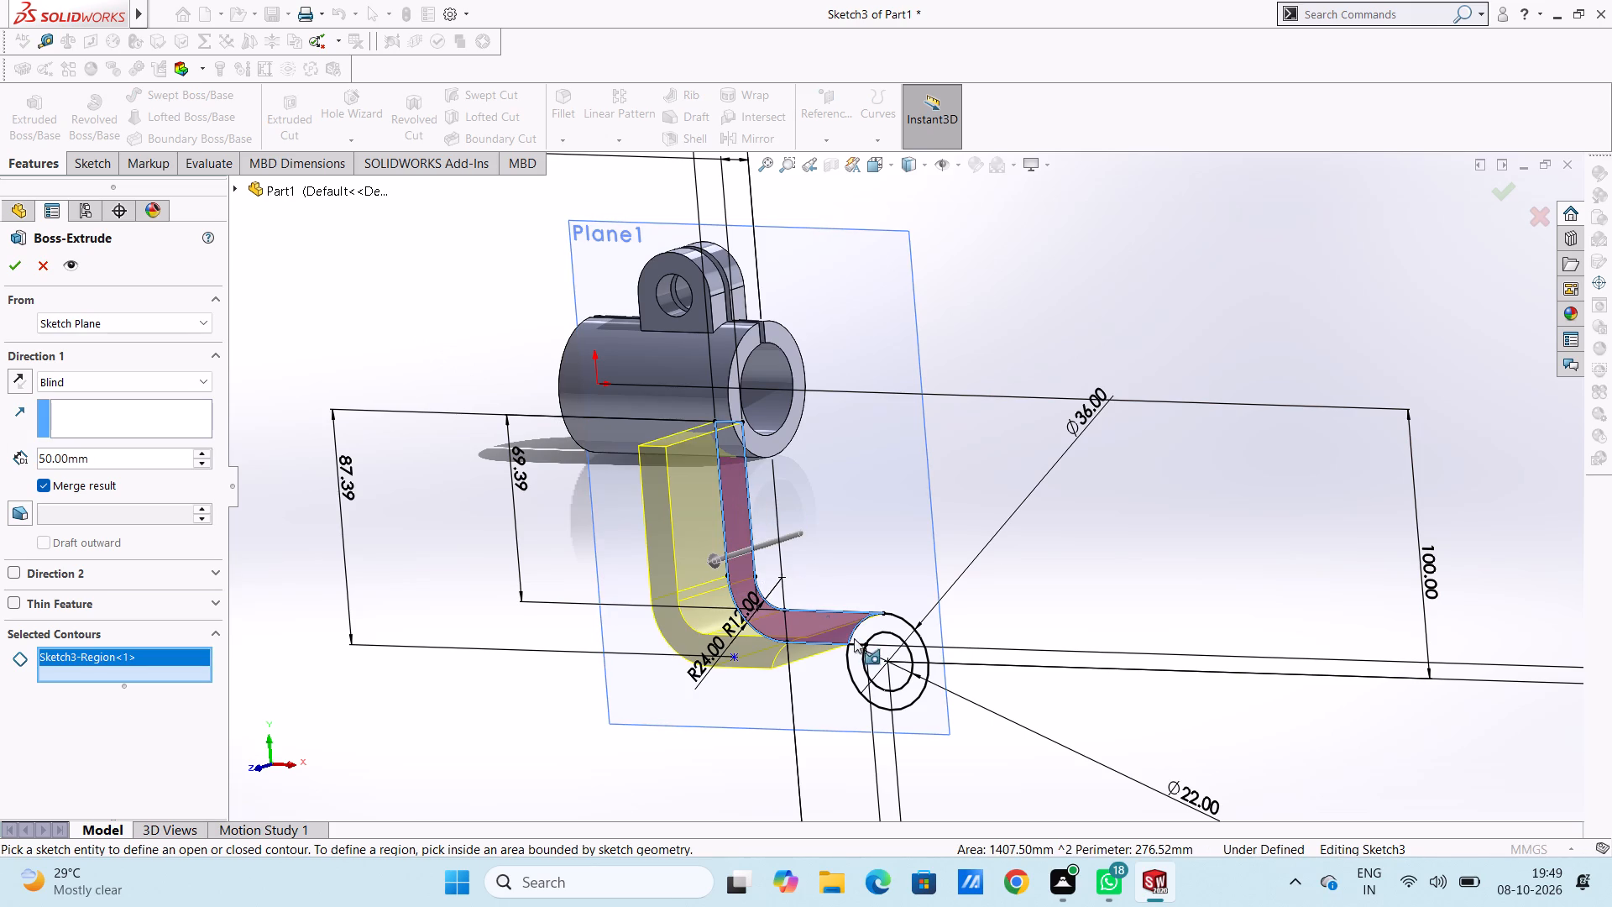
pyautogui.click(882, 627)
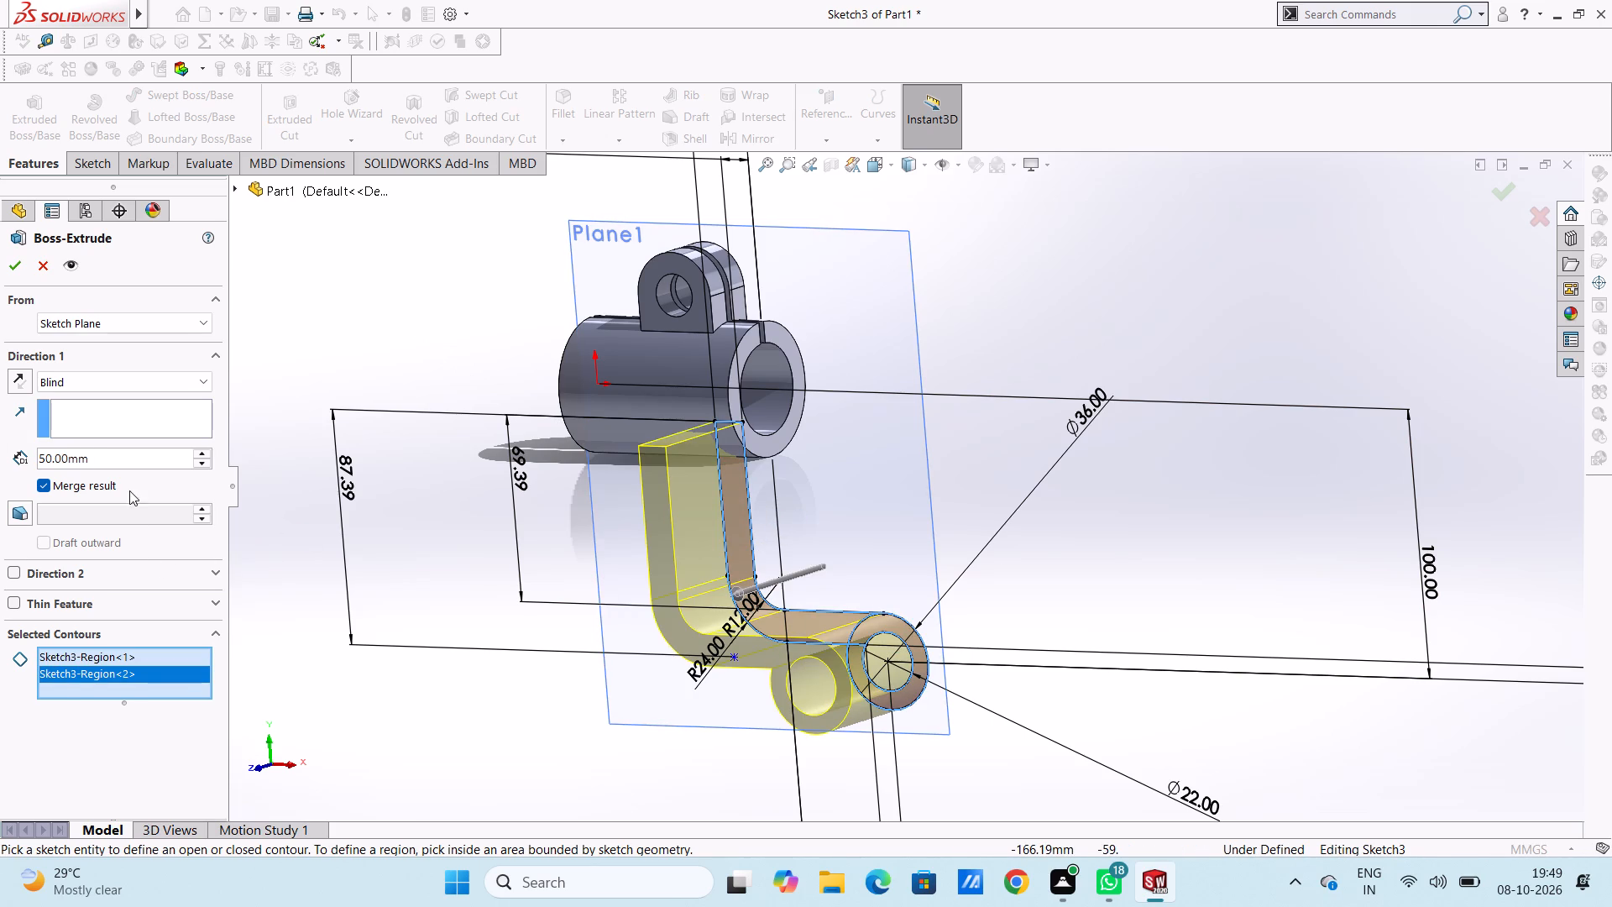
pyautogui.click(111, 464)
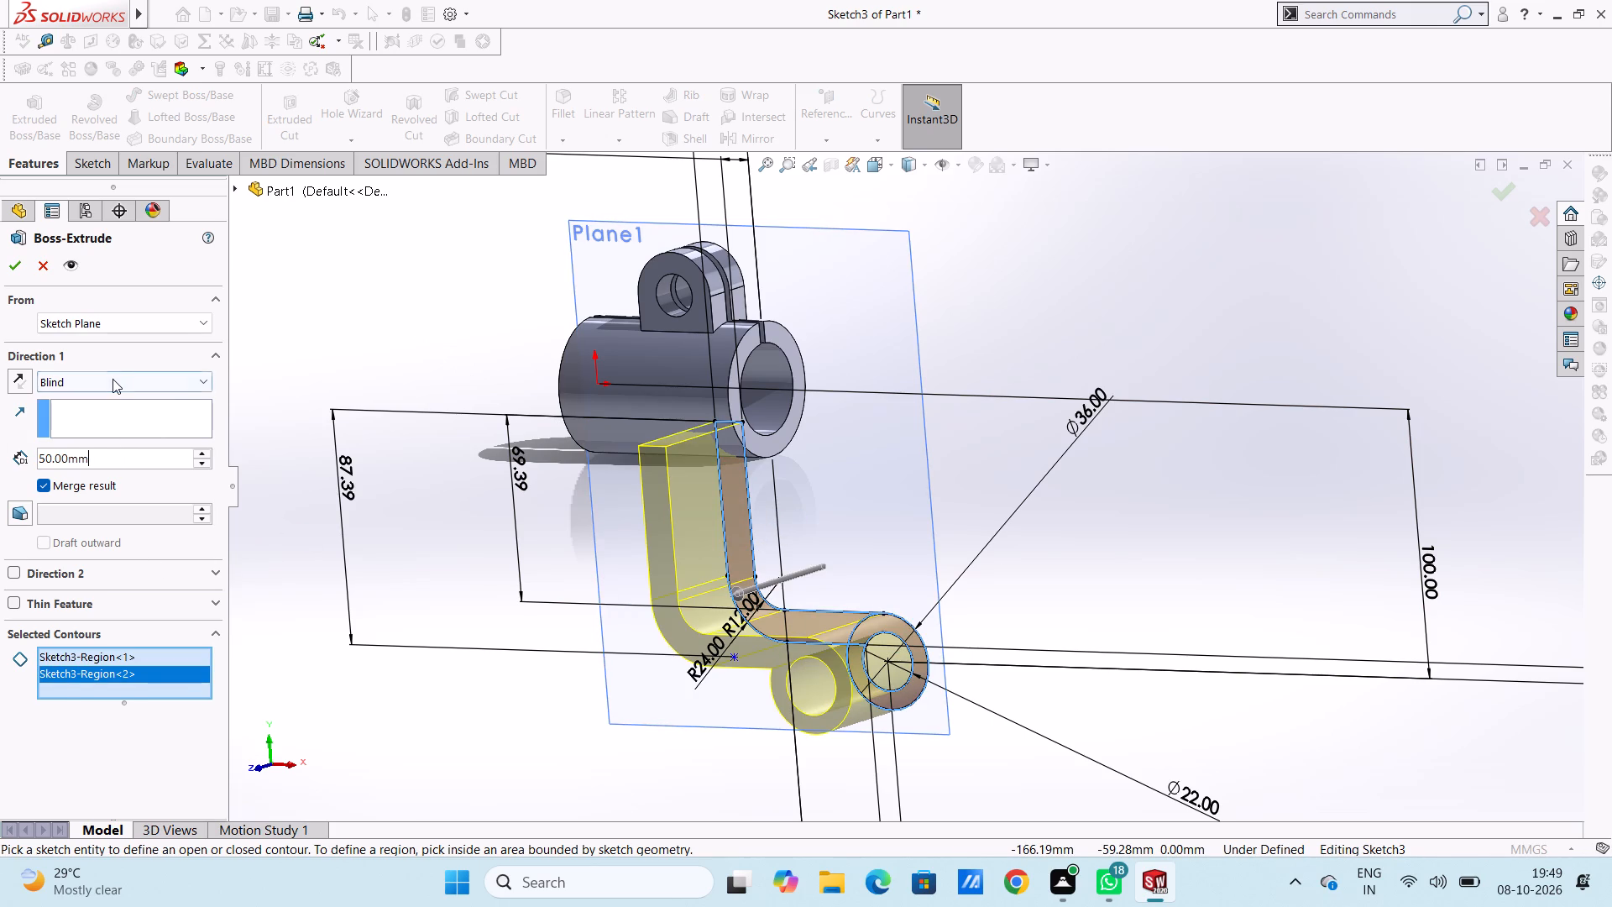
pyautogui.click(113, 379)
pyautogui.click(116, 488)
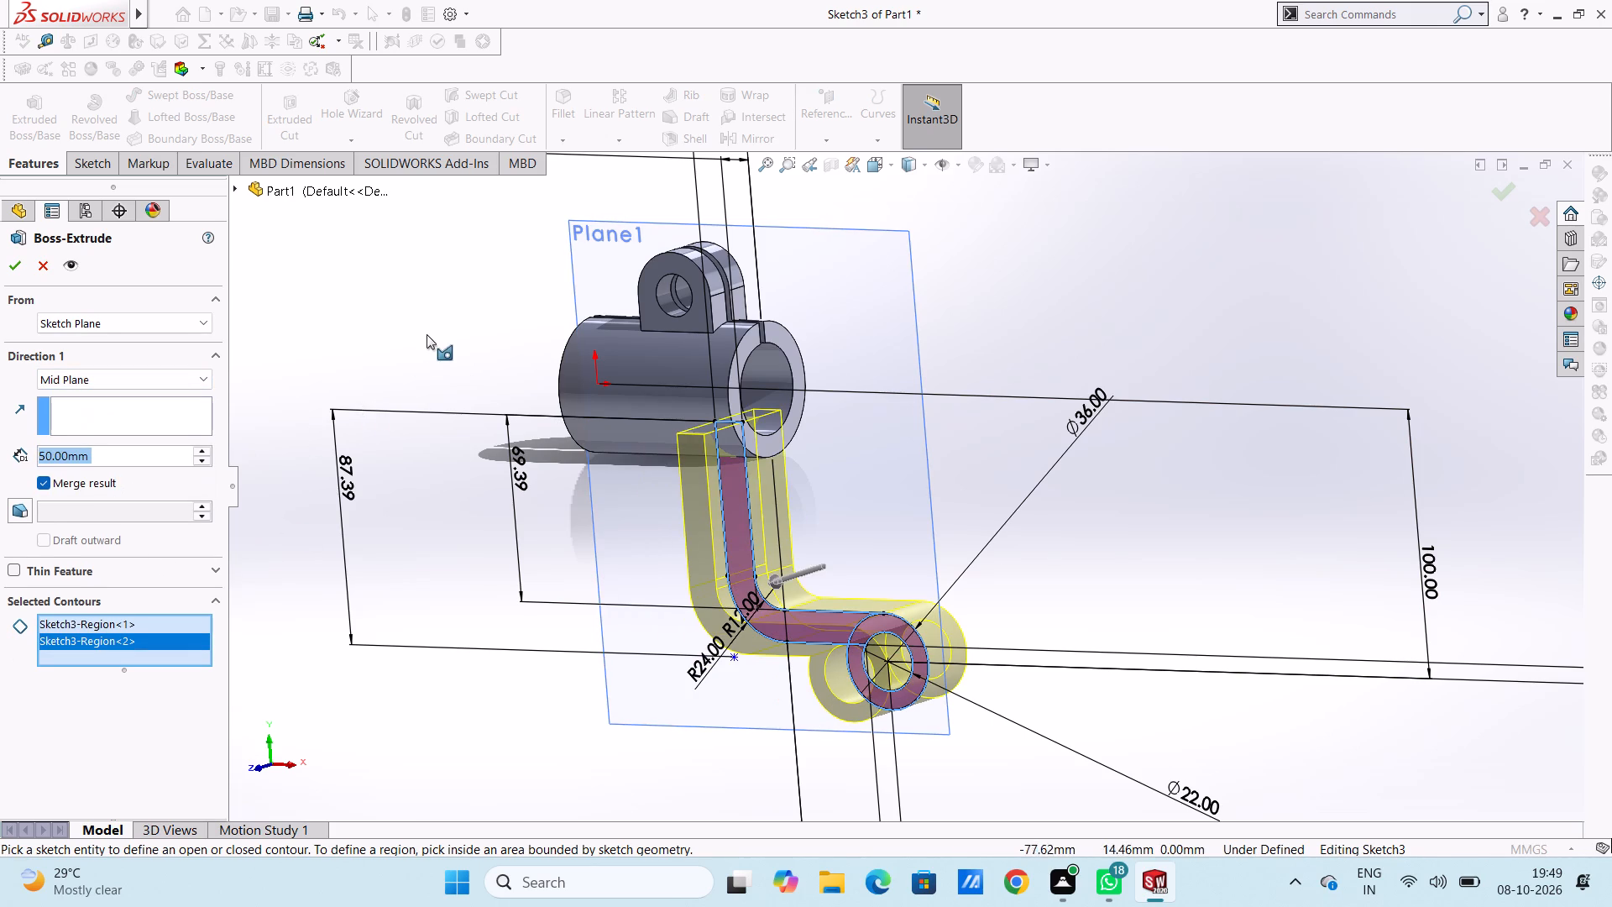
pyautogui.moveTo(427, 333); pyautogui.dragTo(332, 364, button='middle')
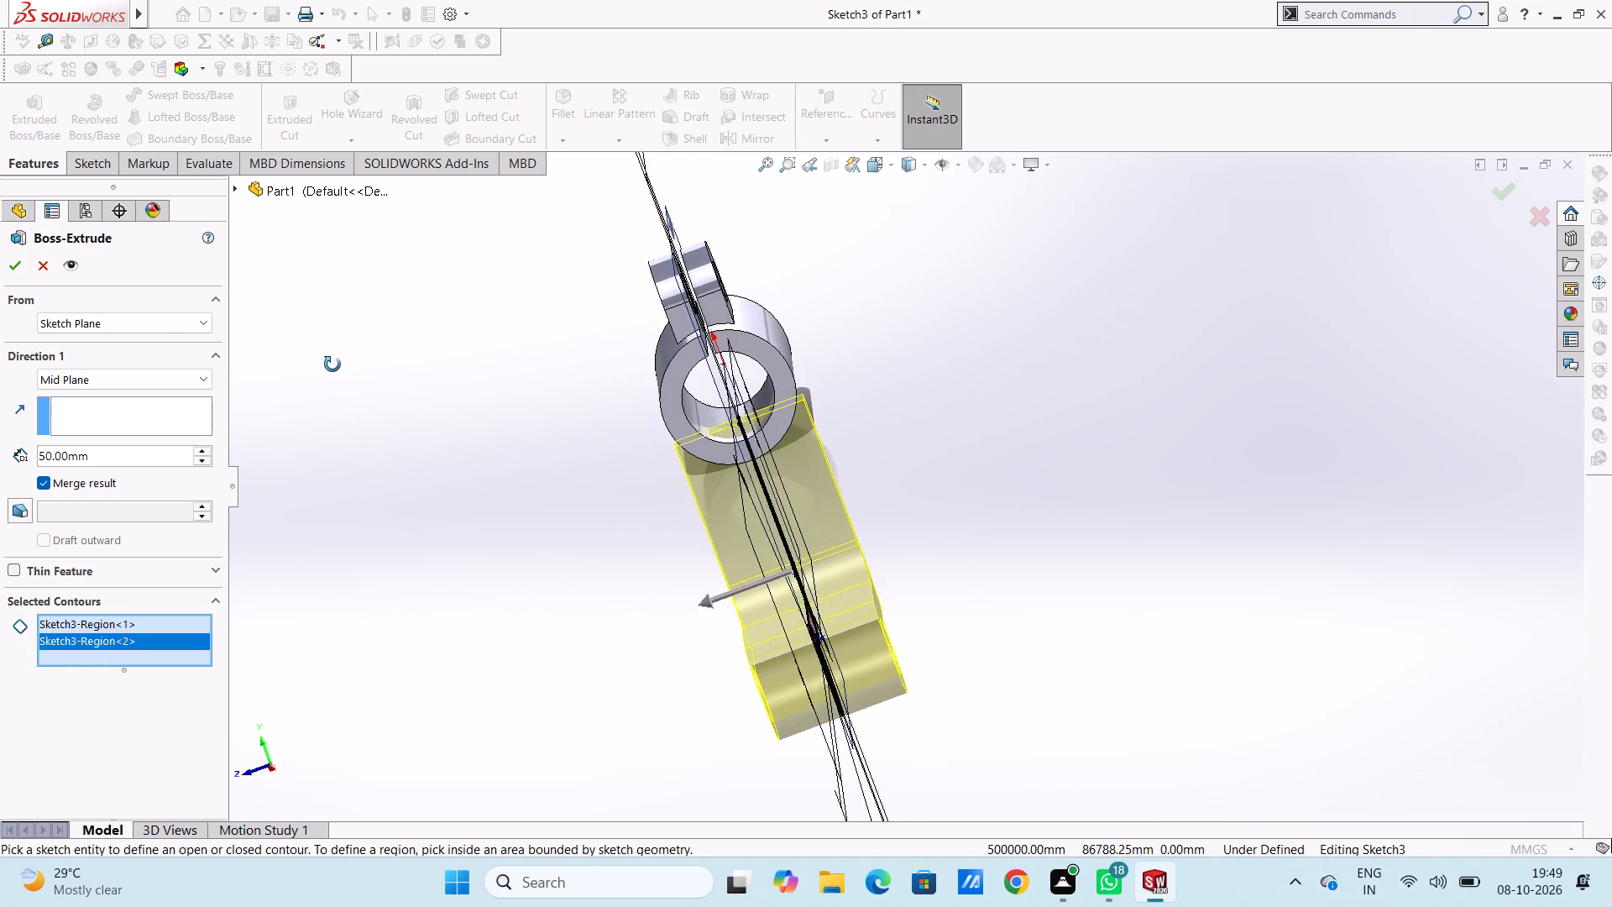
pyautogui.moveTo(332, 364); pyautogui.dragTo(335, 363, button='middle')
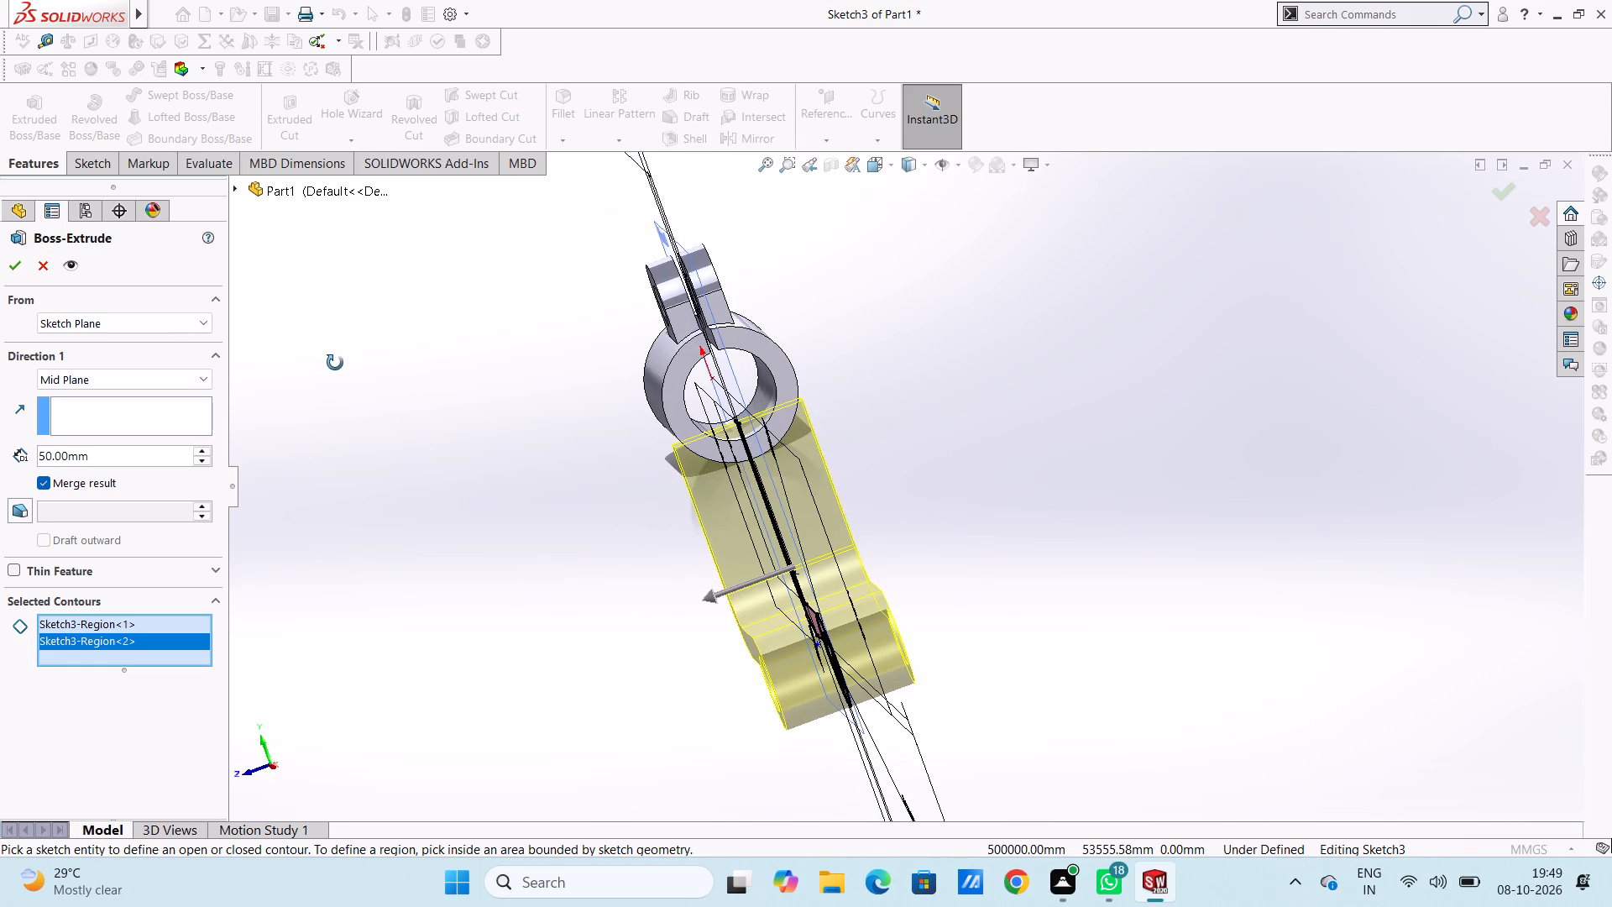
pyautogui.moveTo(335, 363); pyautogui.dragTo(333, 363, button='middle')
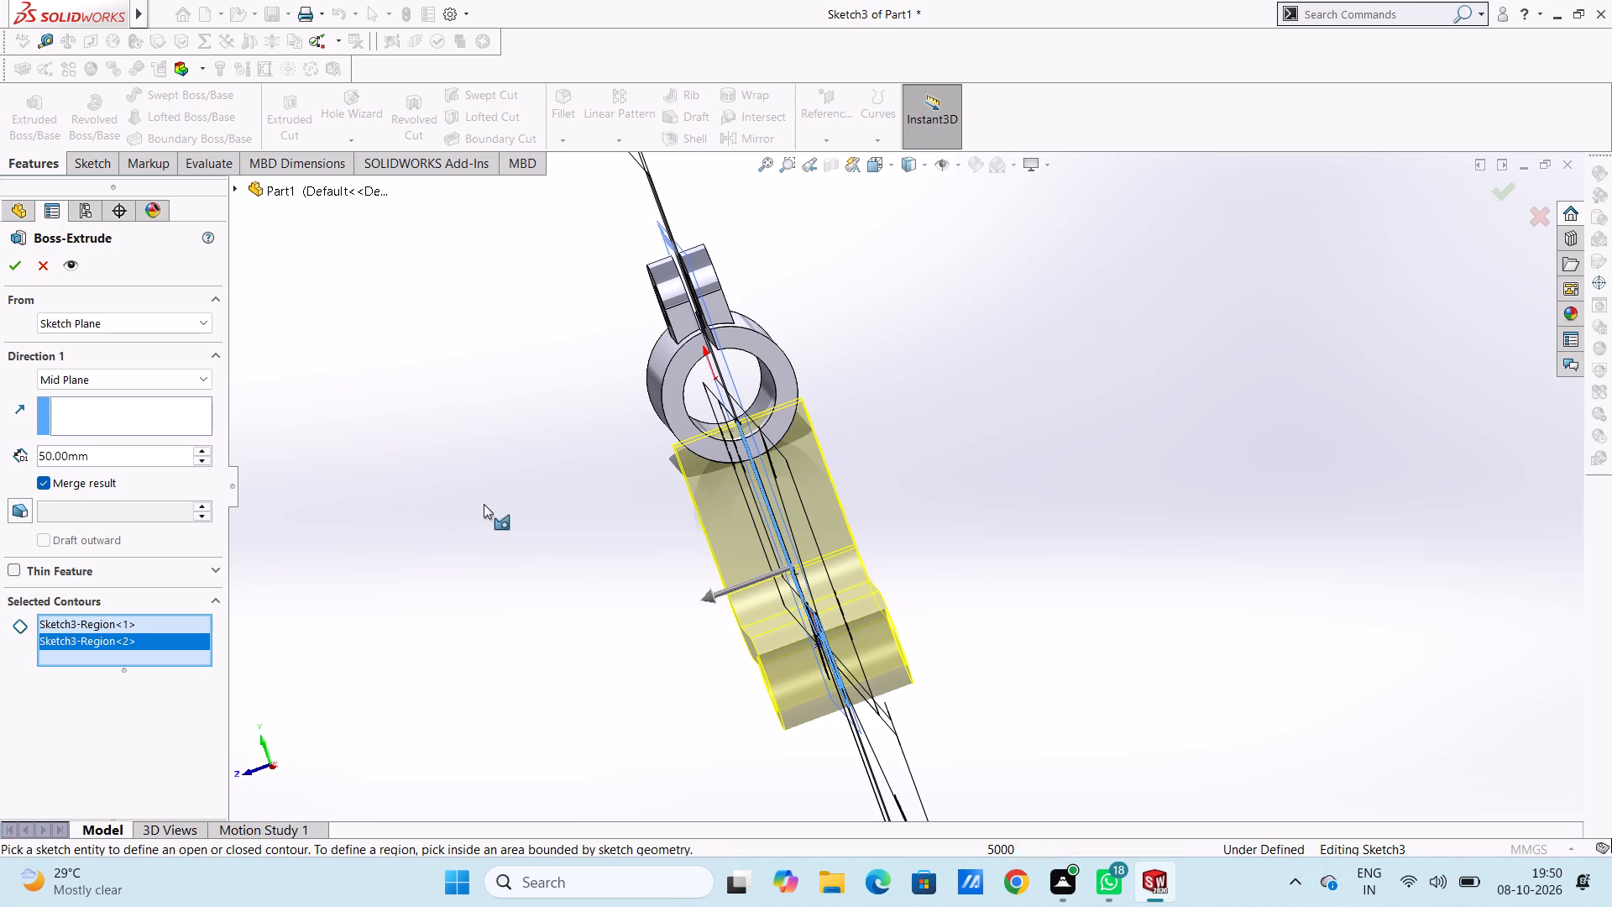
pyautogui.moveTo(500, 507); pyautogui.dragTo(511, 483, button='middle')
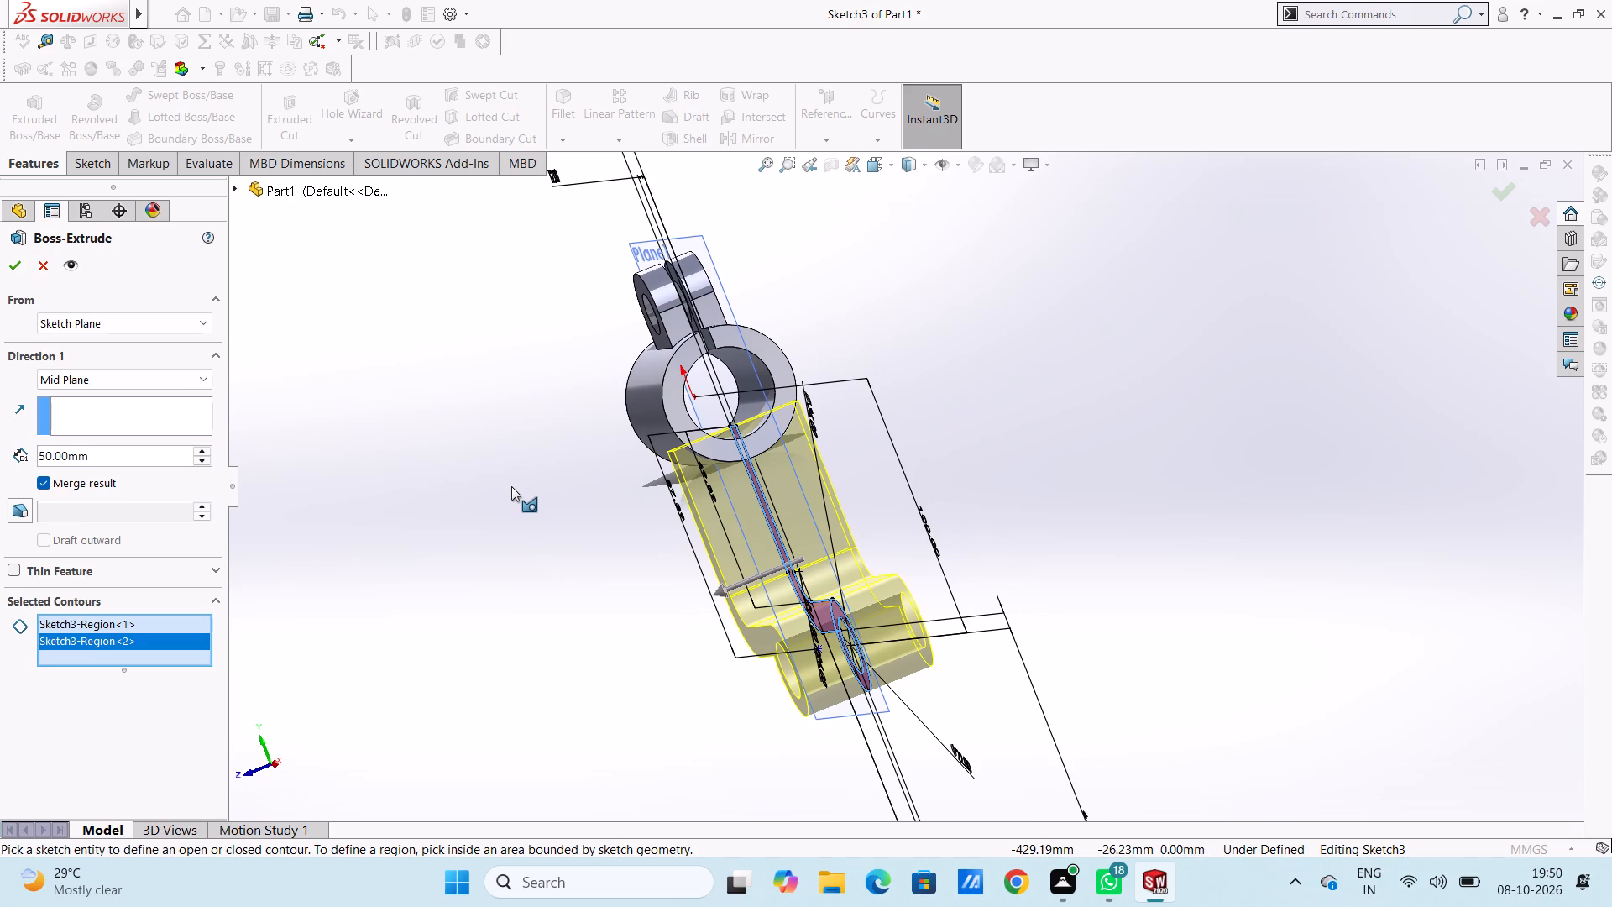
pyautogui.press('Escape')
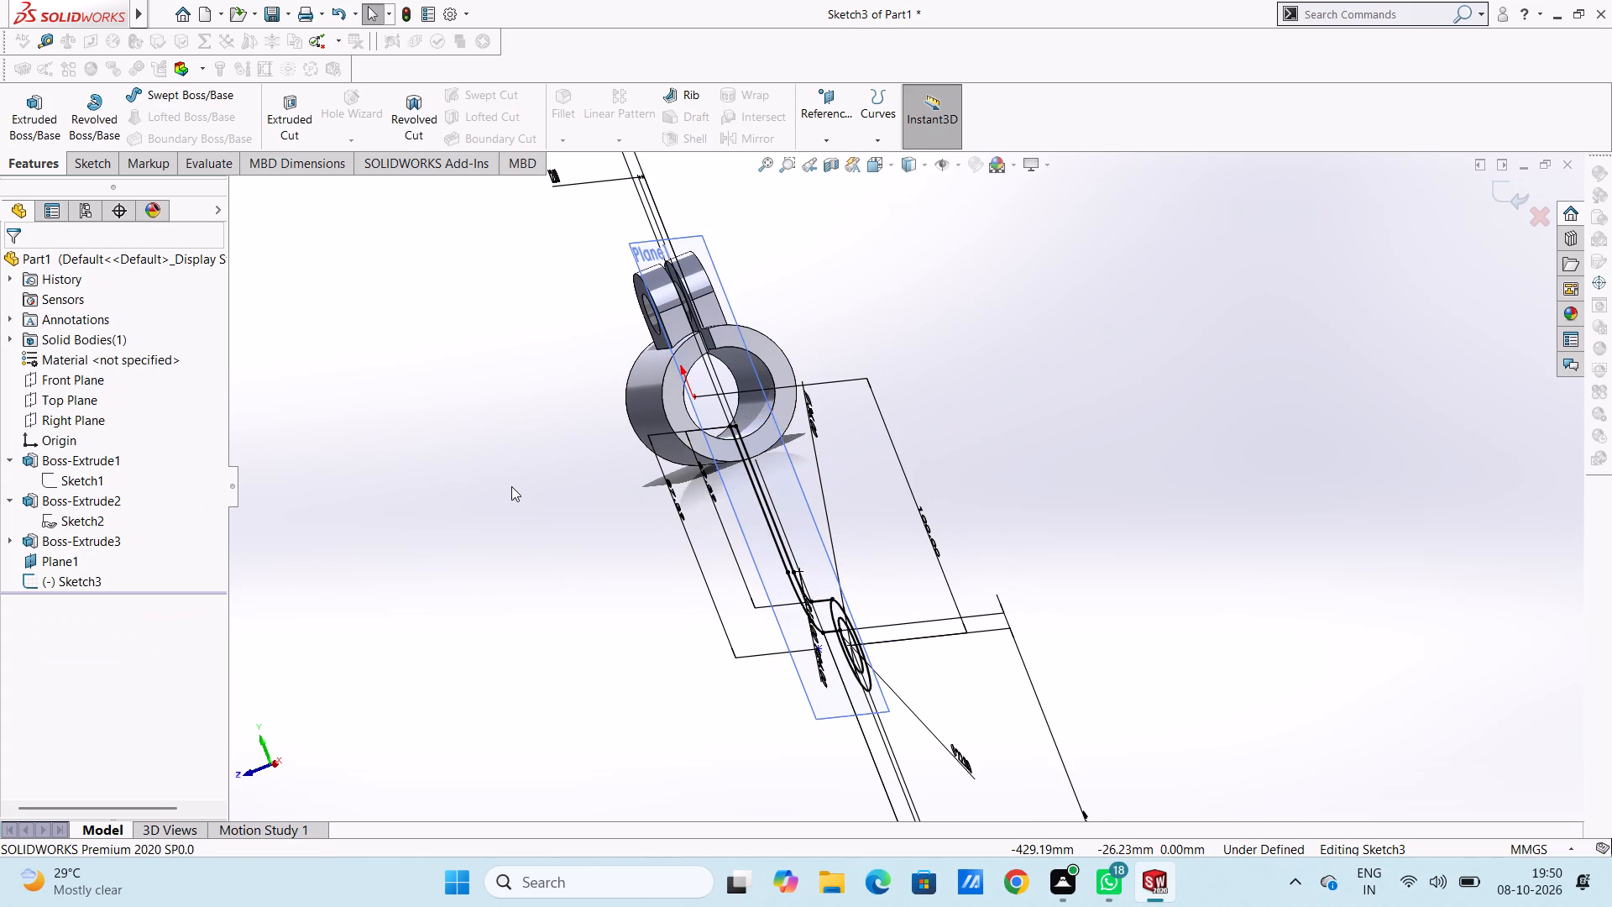
# Delete the 12 mm horizontal line closing the top of the arm profile inside the cylinder.
pyautogui.hotkey('ctrl', '1')
pyautogui.scroll(-8, 804, 409)
pyautogui.click(777, 461)
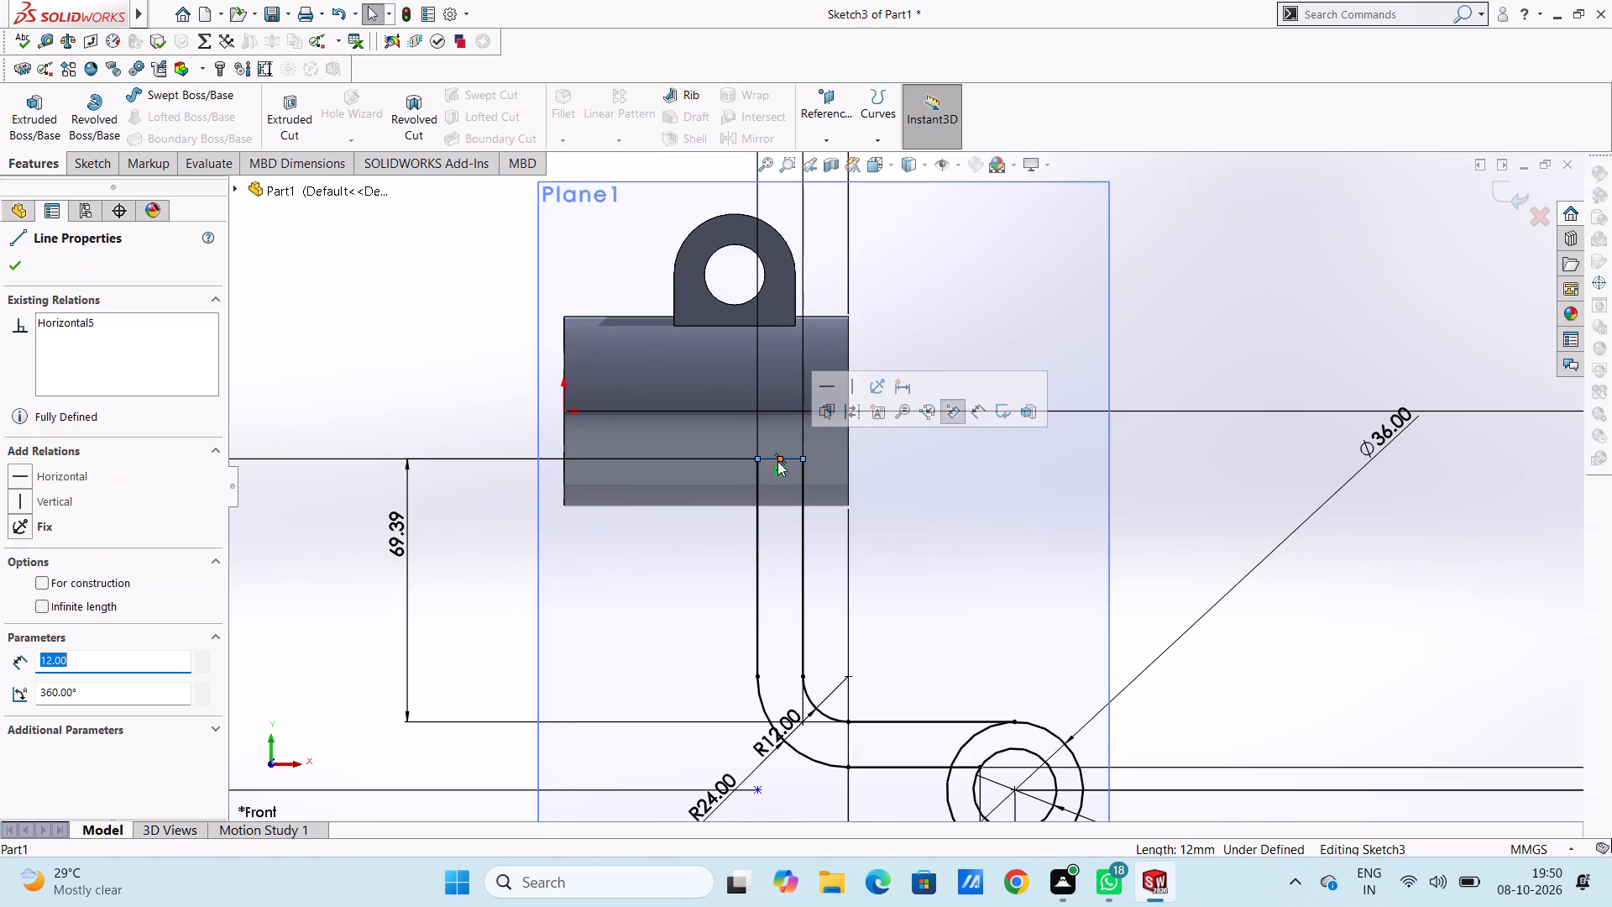
pyautogui.rightClick(1090, 318)
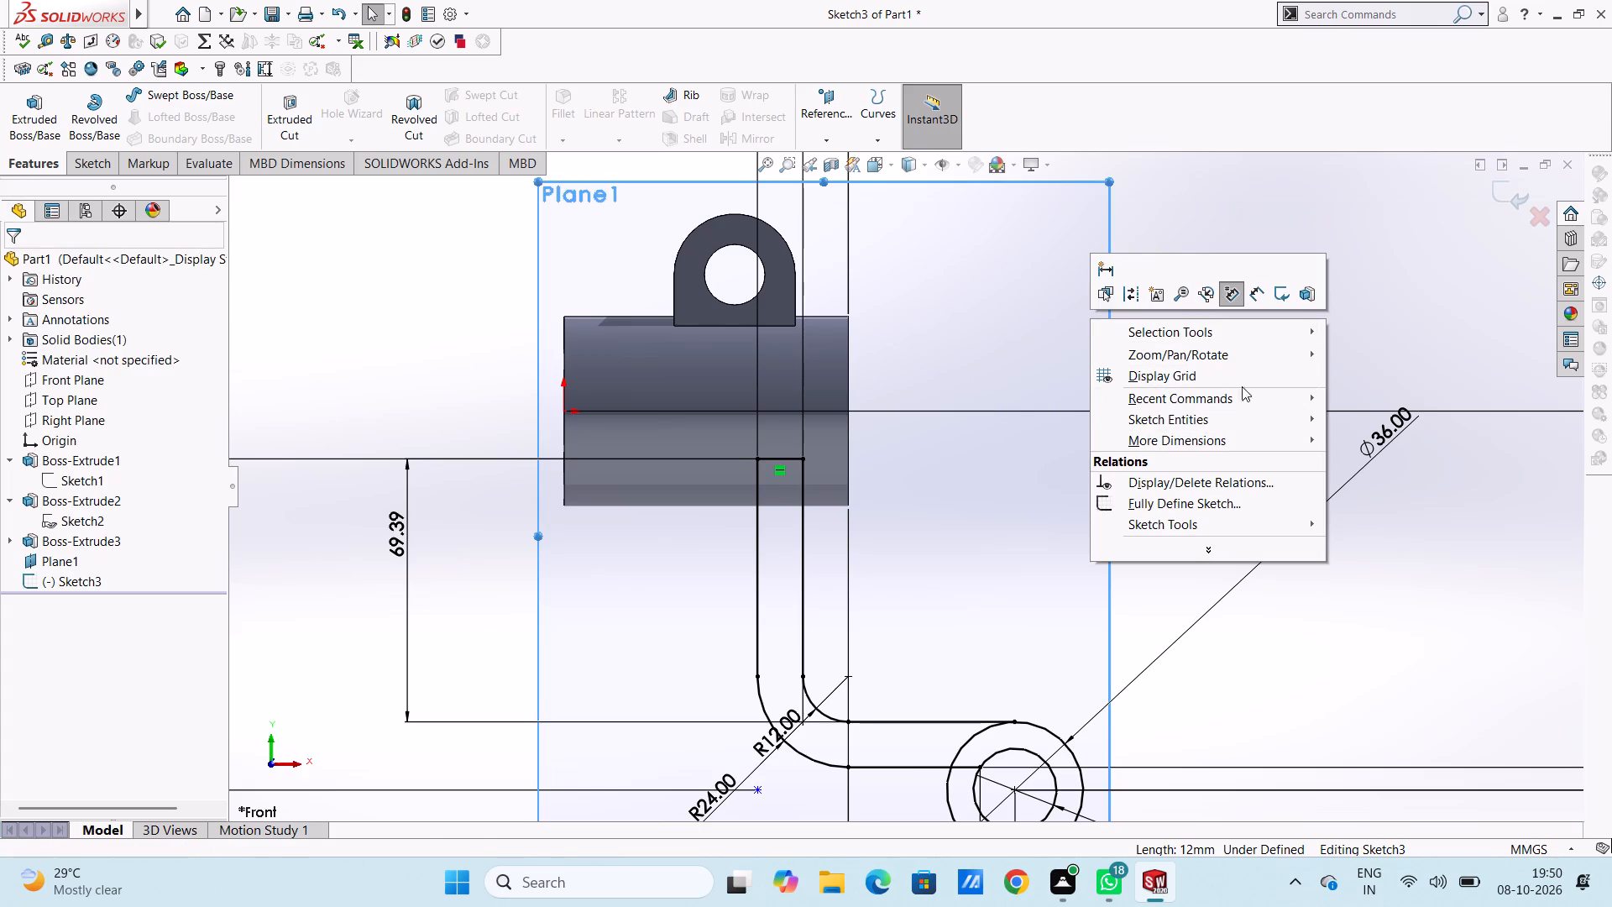
pyautogui.click(1358, 280)
pyautogui.rightClick(793, 459)
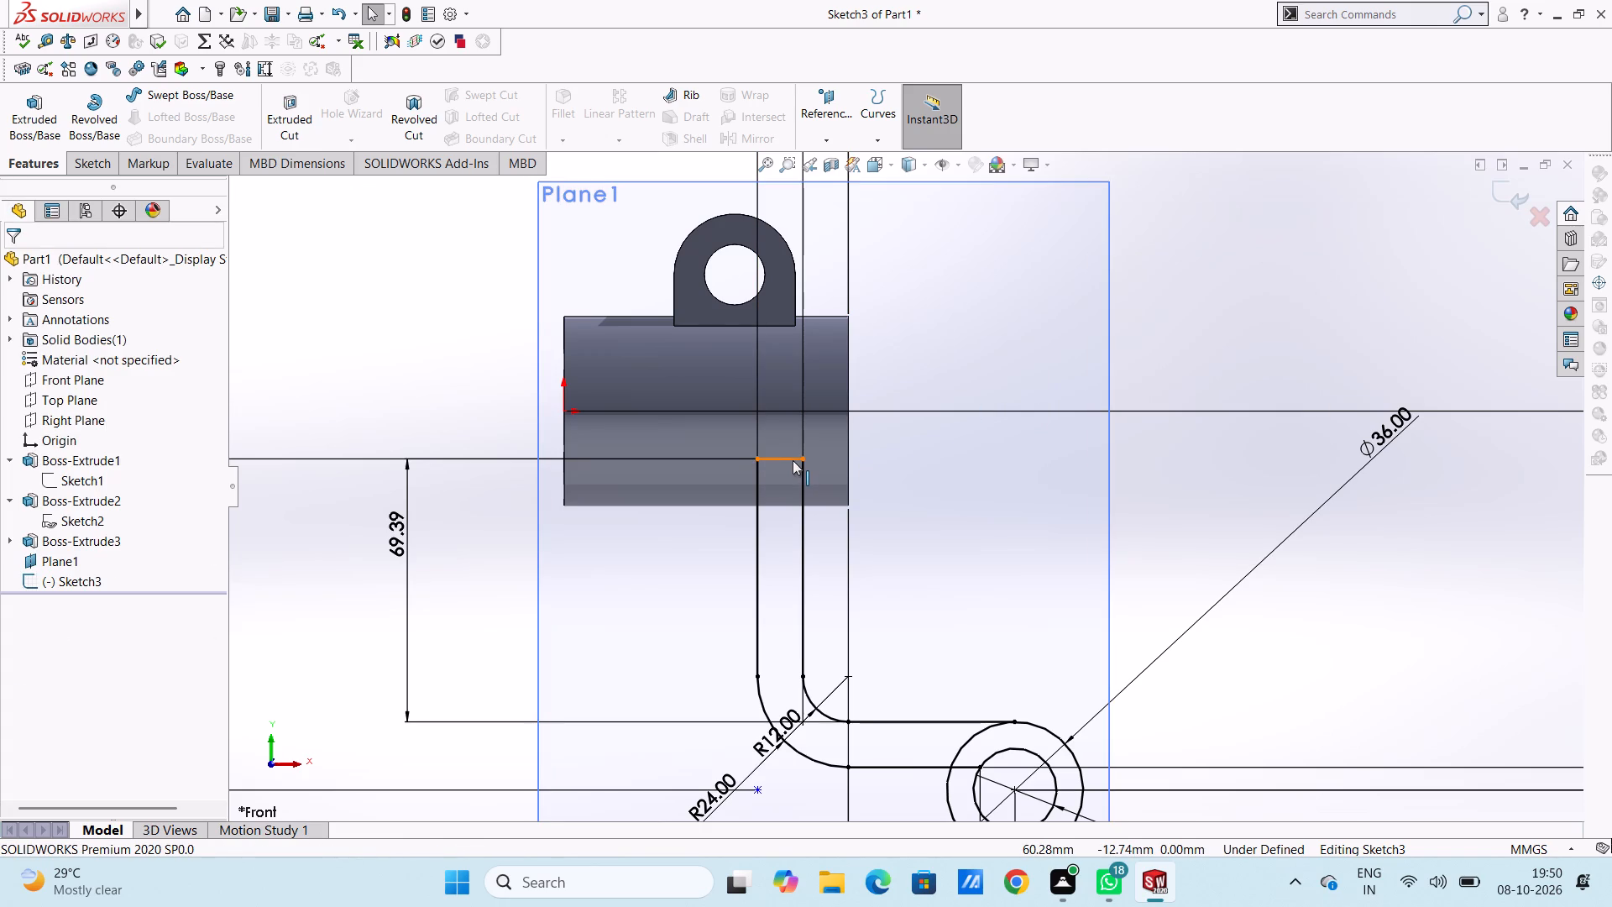
pyautogui.click(840, 725)
# Extend both vertical arm lines about 12.6 mm up to the cylinder's centreline and join their upper ends with a horizontal line.
pyautogui.click(97, 164)
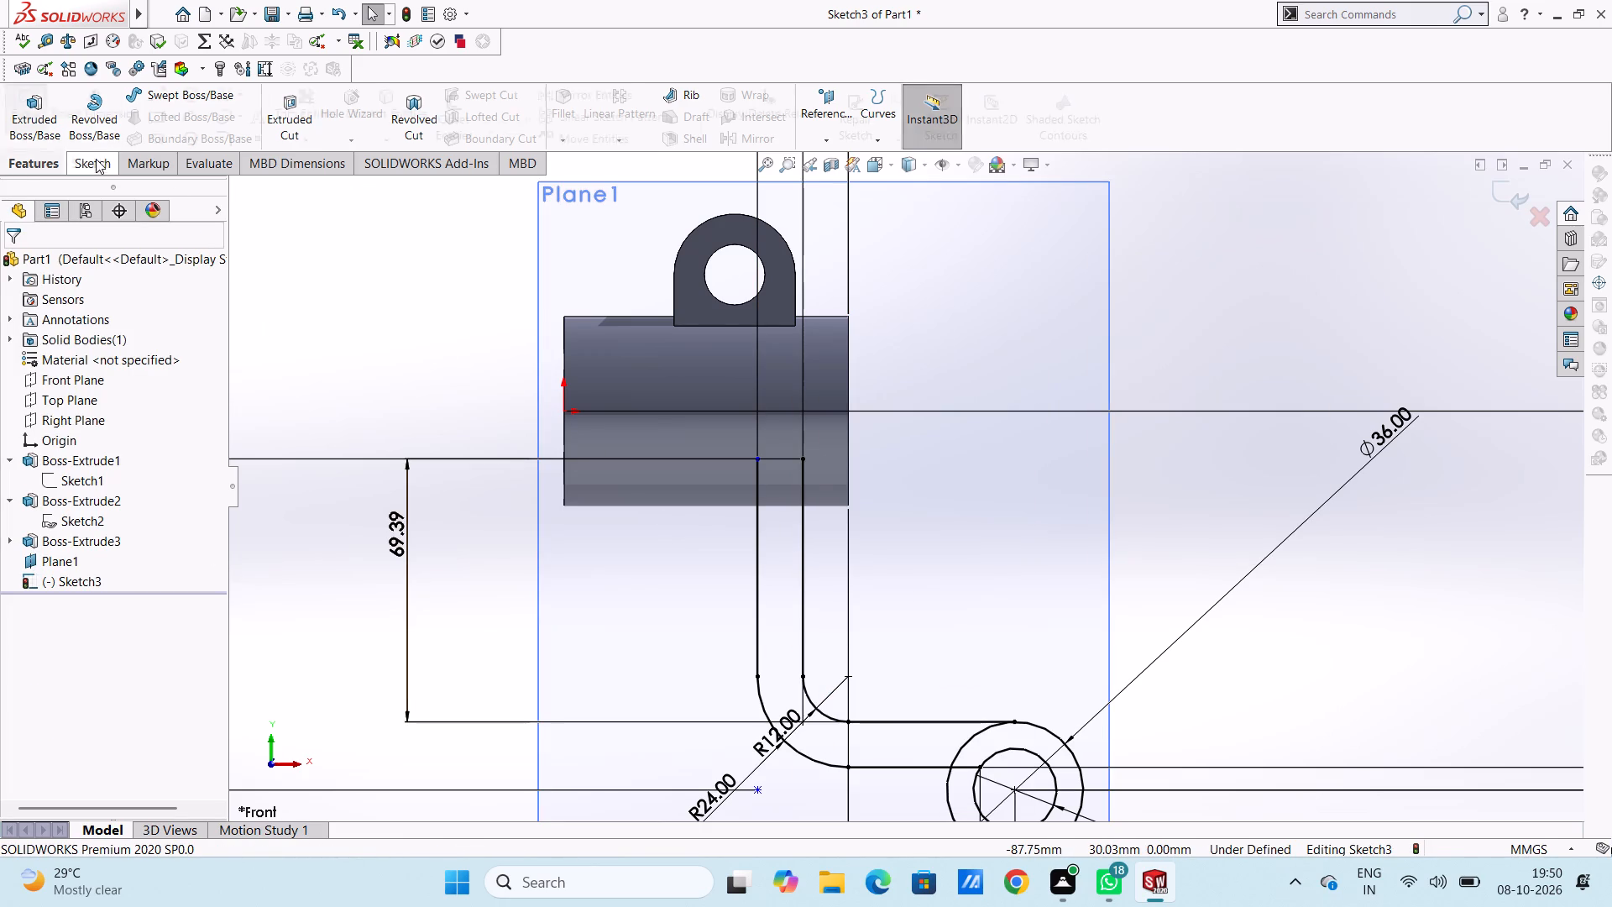
pyautogui.click(156, 96)
pyautogui.scroll(-3, 800, 491)
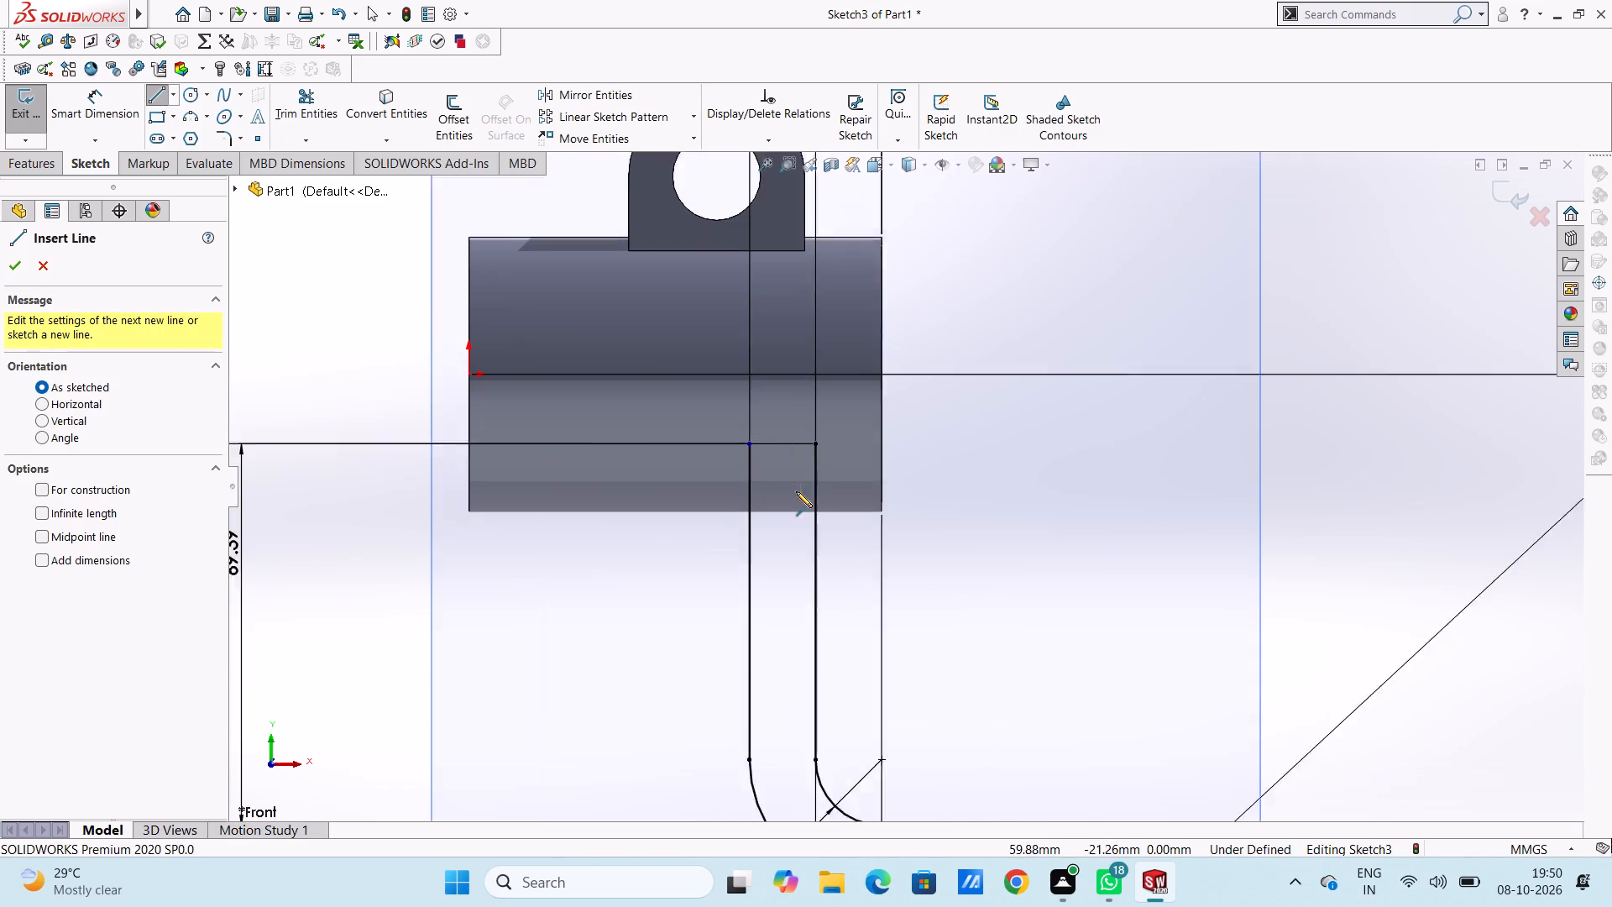
pyautogui.click(742, 437)
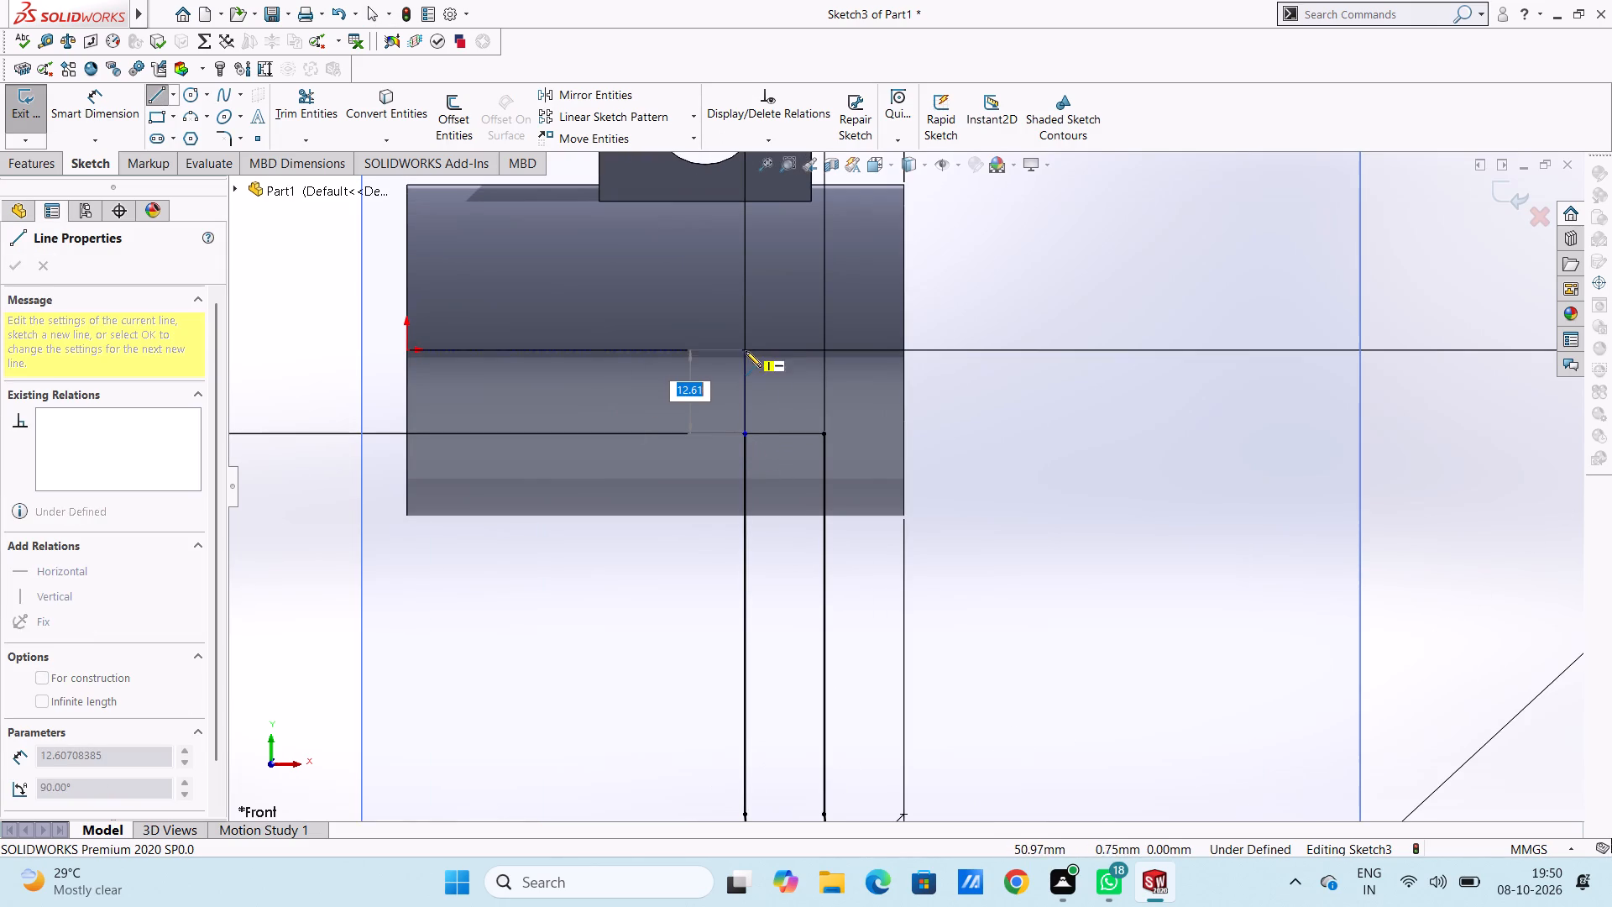
pyautogui.click(745, 351)
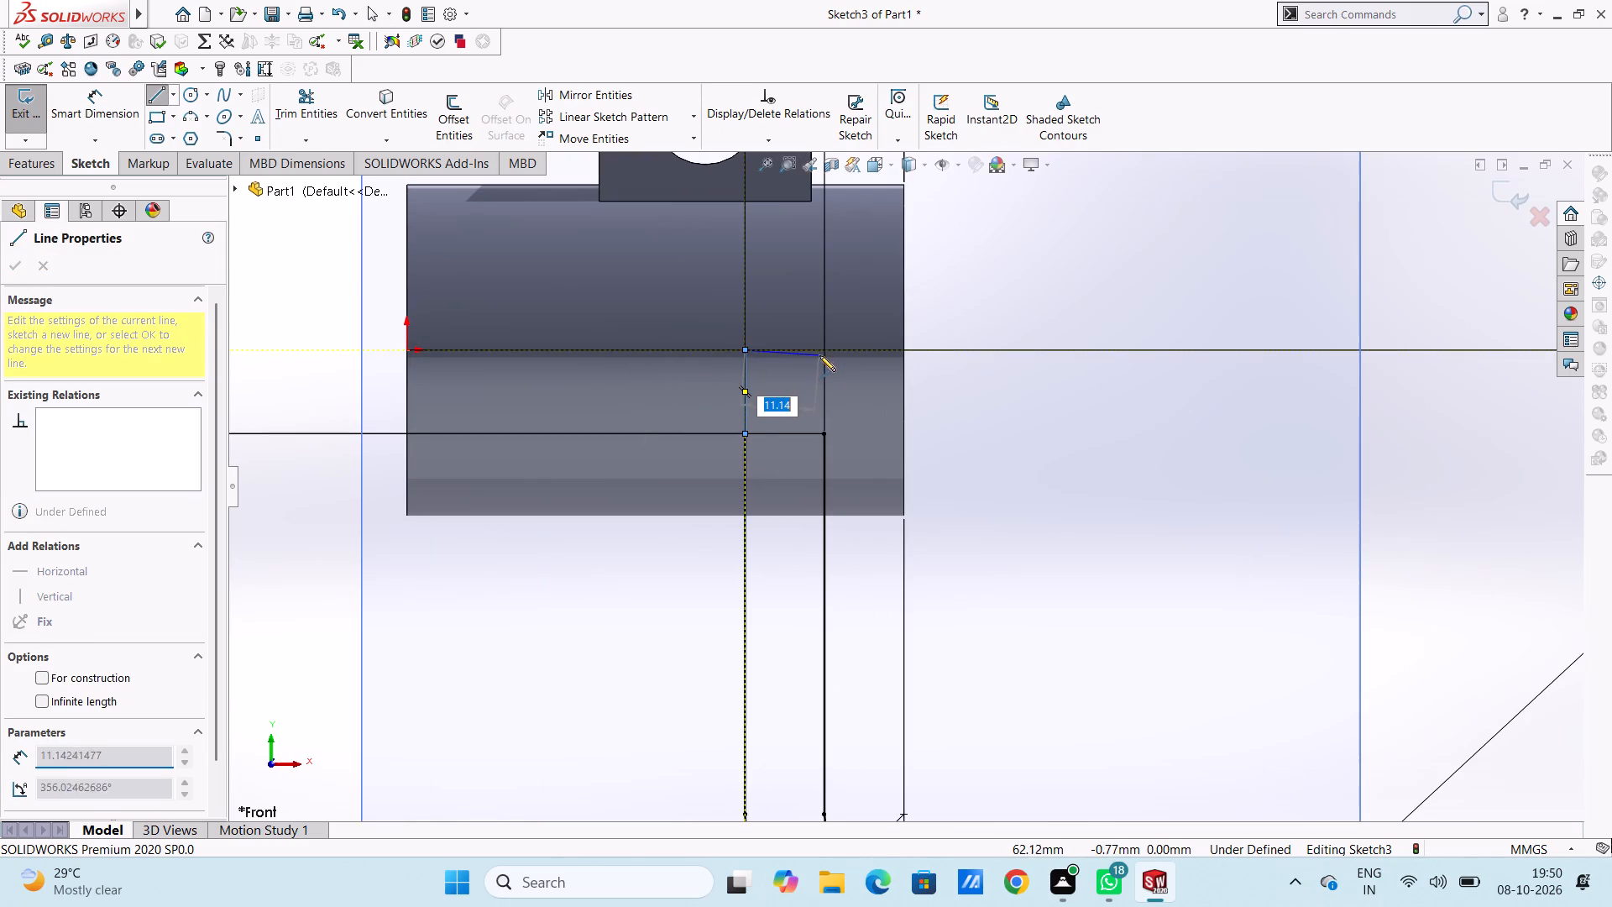
pyautogui.click(824, 351)
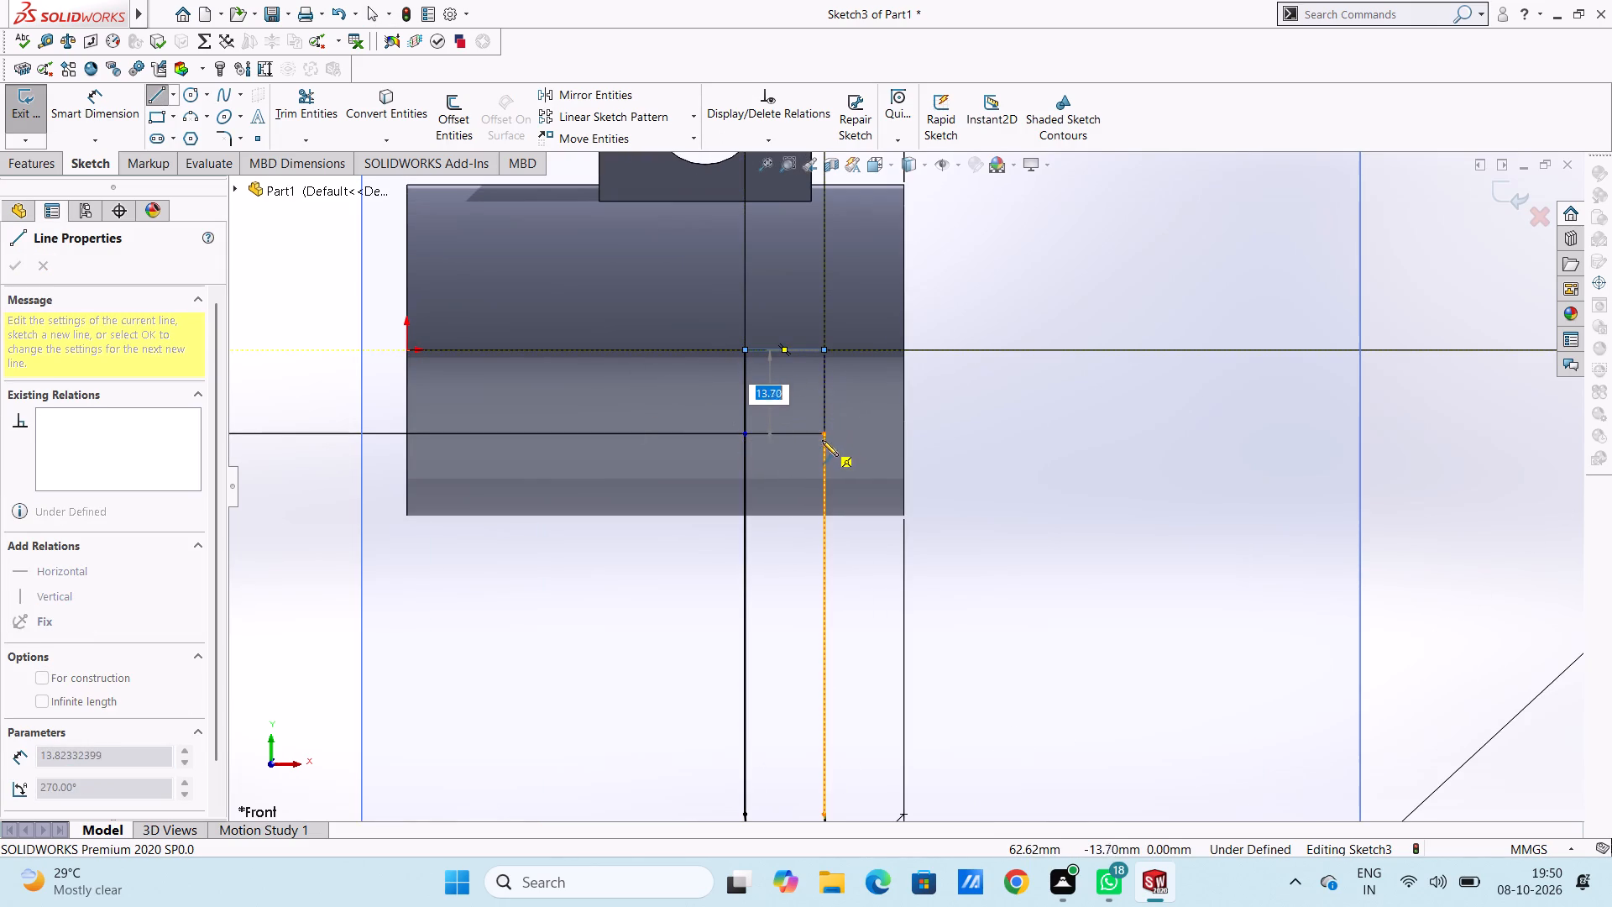
pyautogui.click(822, 436)
pyautogui.press('Escape')
pyautogui.press('Escape')
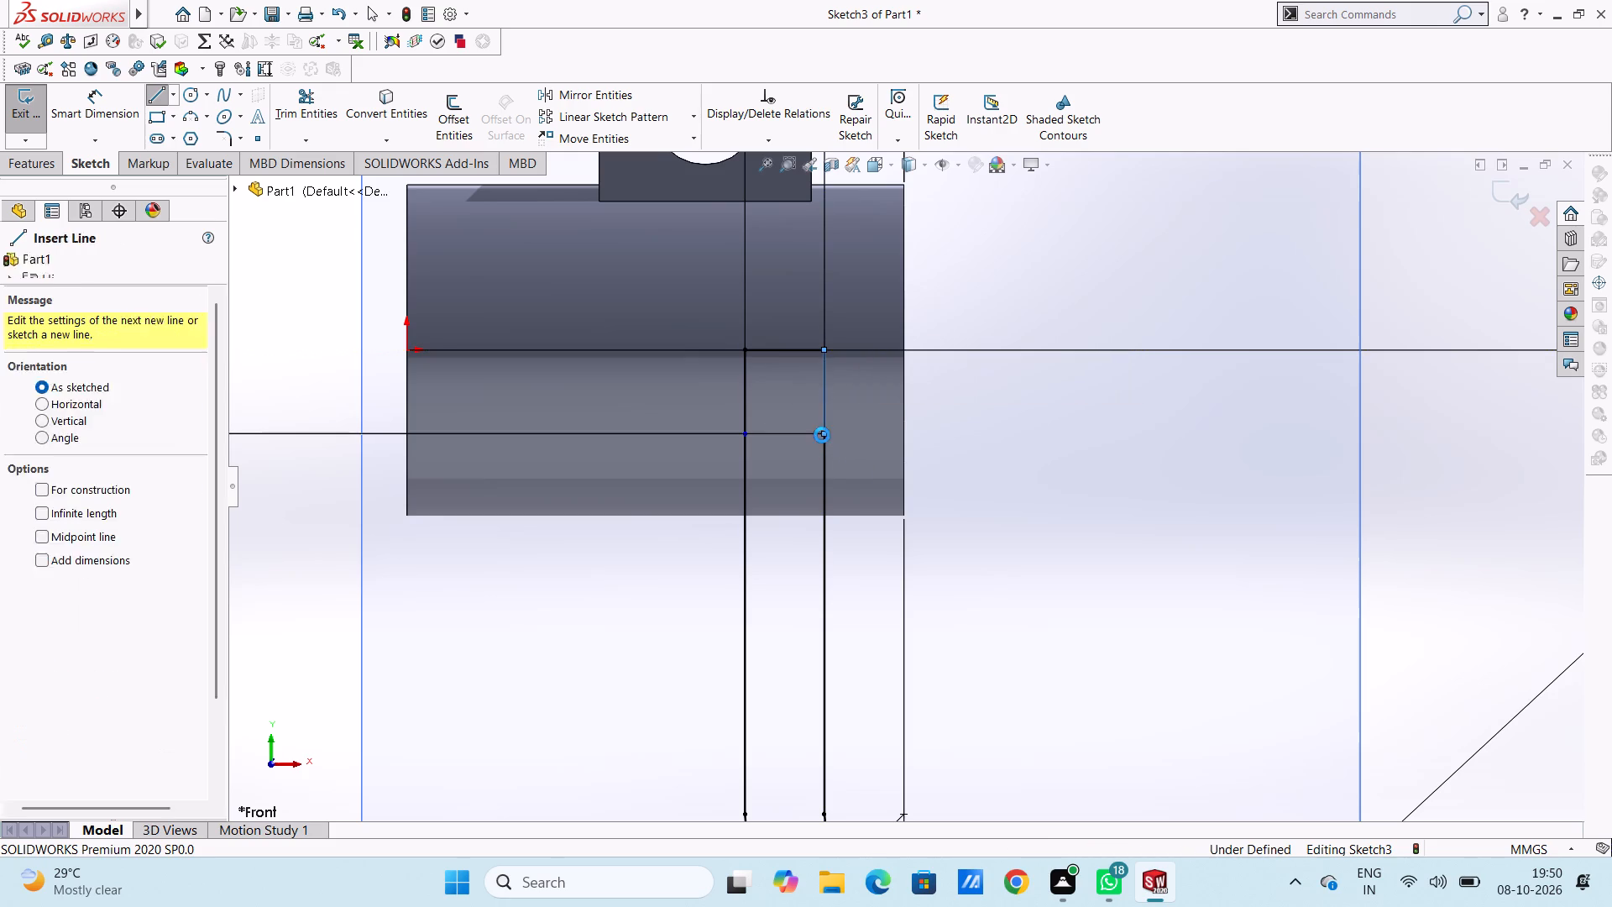
pyautogui.press('Escape')
pyautogui.press('Escape')
pyautogui.rightClick(822, 434)
pyautogui.scroll(4, 822, 434)
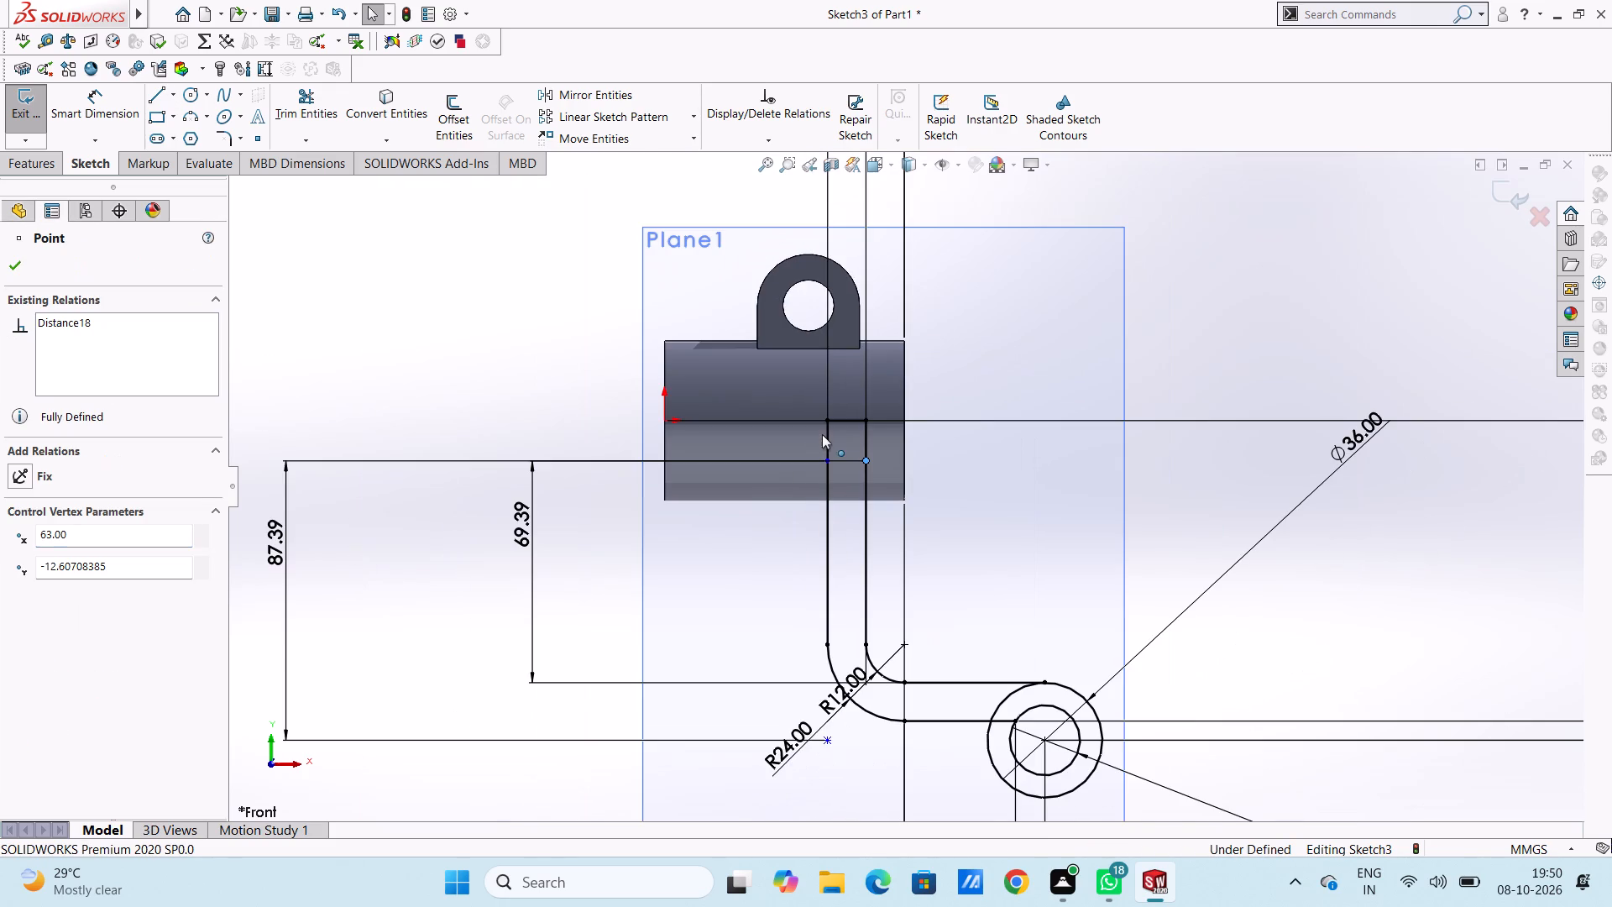
pyautogui.click(1149, 350)
# Extrude the L-shaped arm and ring regions 50 mm with the Mid Plane end condition.
pyautogui.moveTo(1201, 350); pyautogui.dragTo(1194, 363, button='middle')
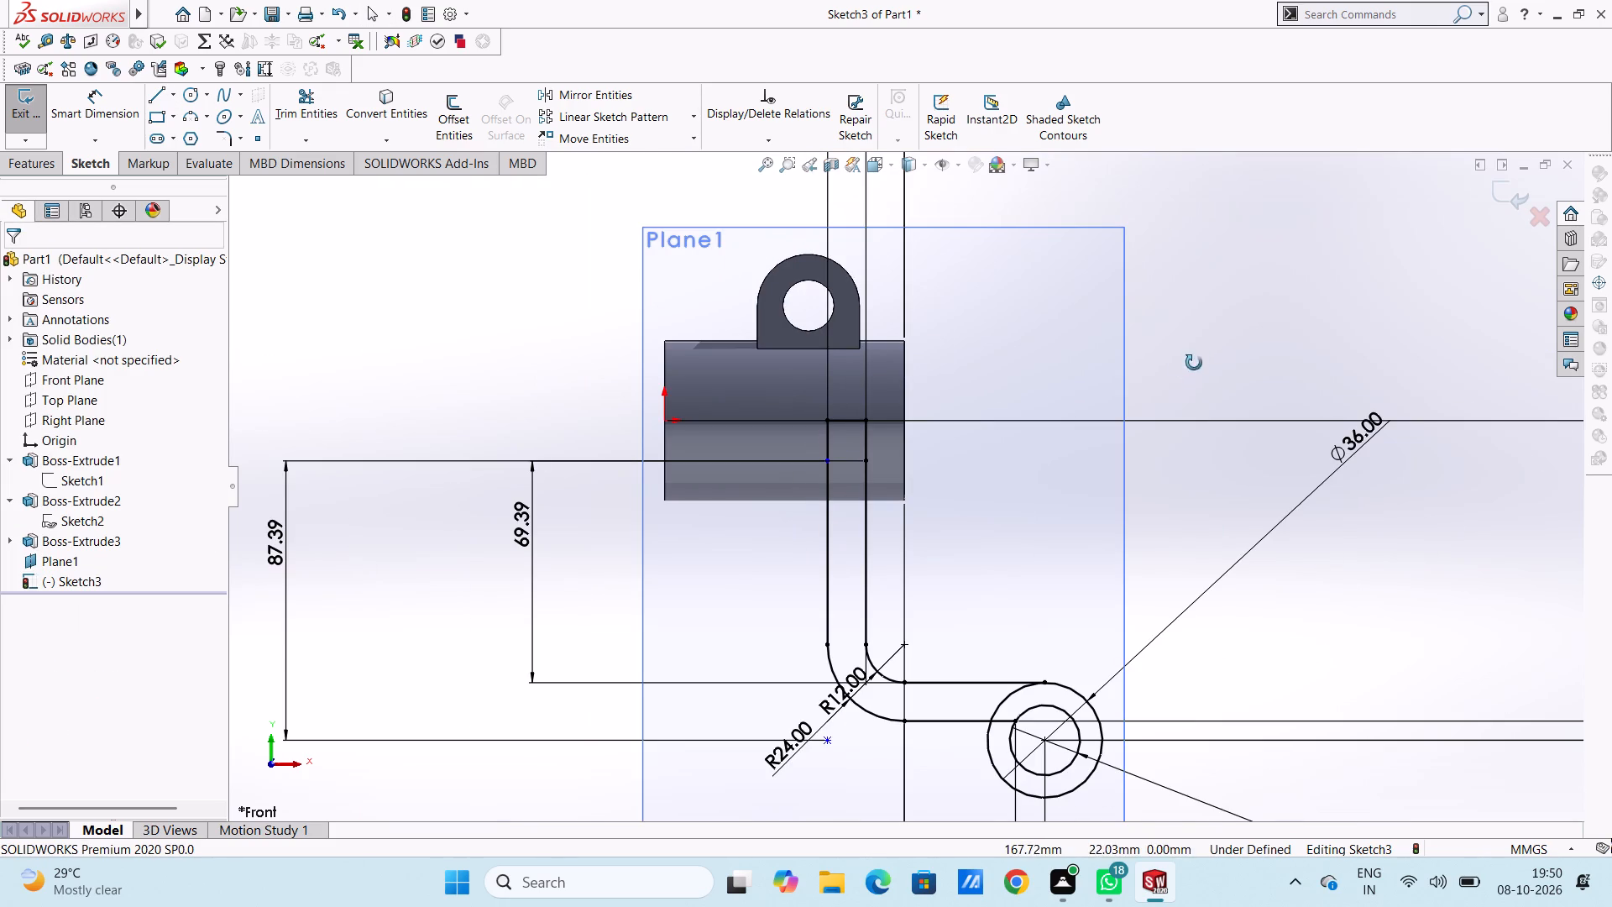
pyautogui.moveTo(1194, 363); pyautogui.dragTo(1130, 384, button='middle')
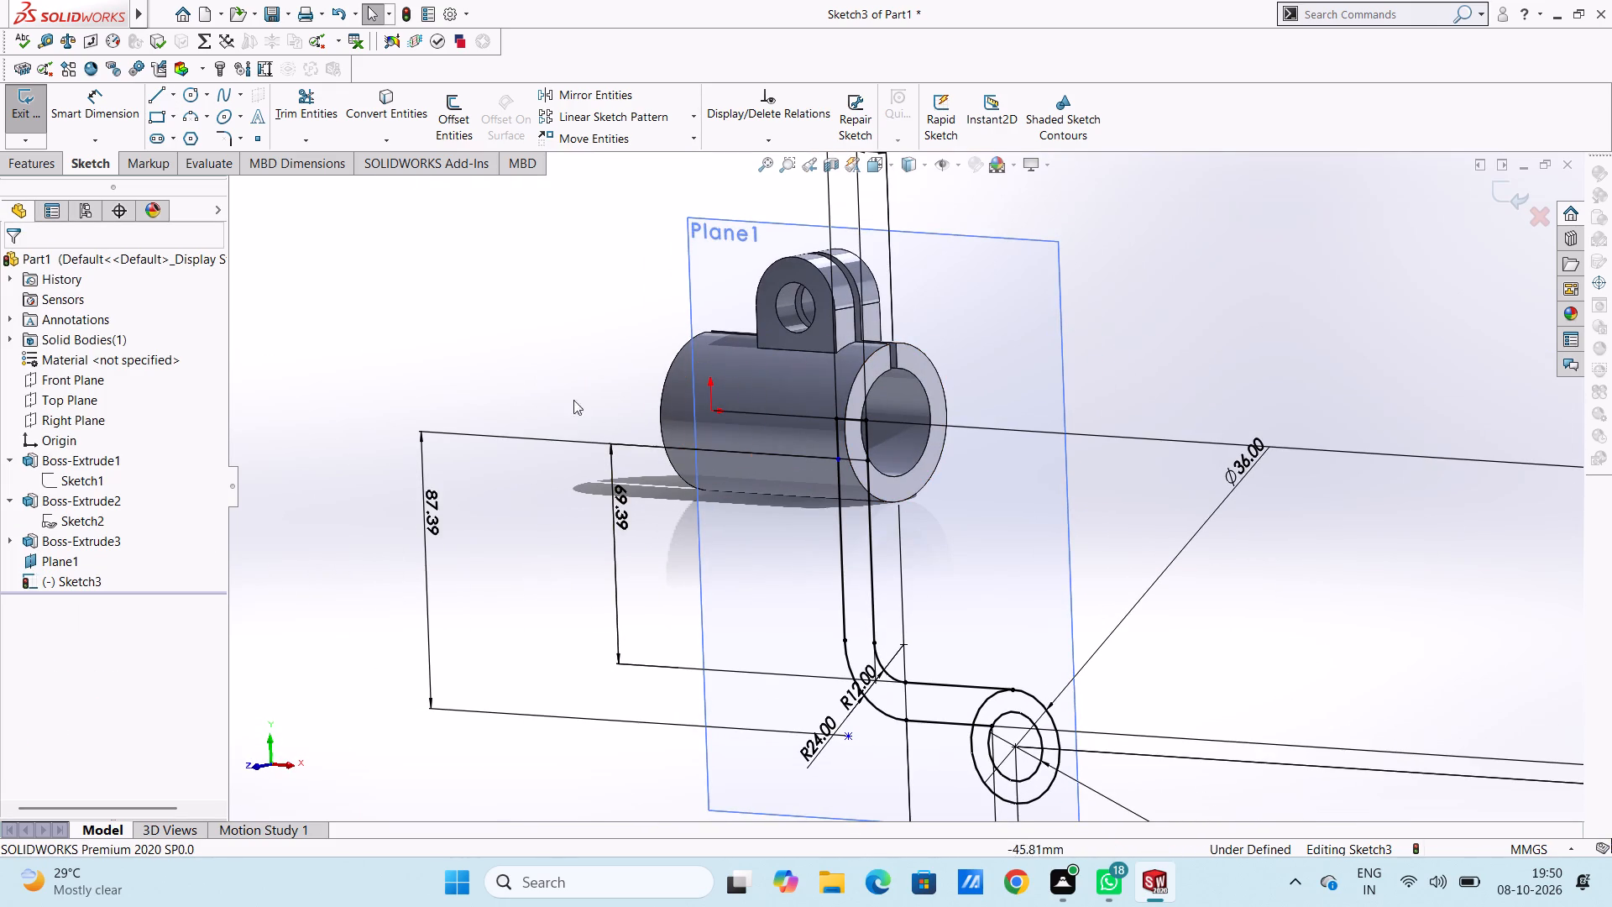
pyautogui.click(45, 159)
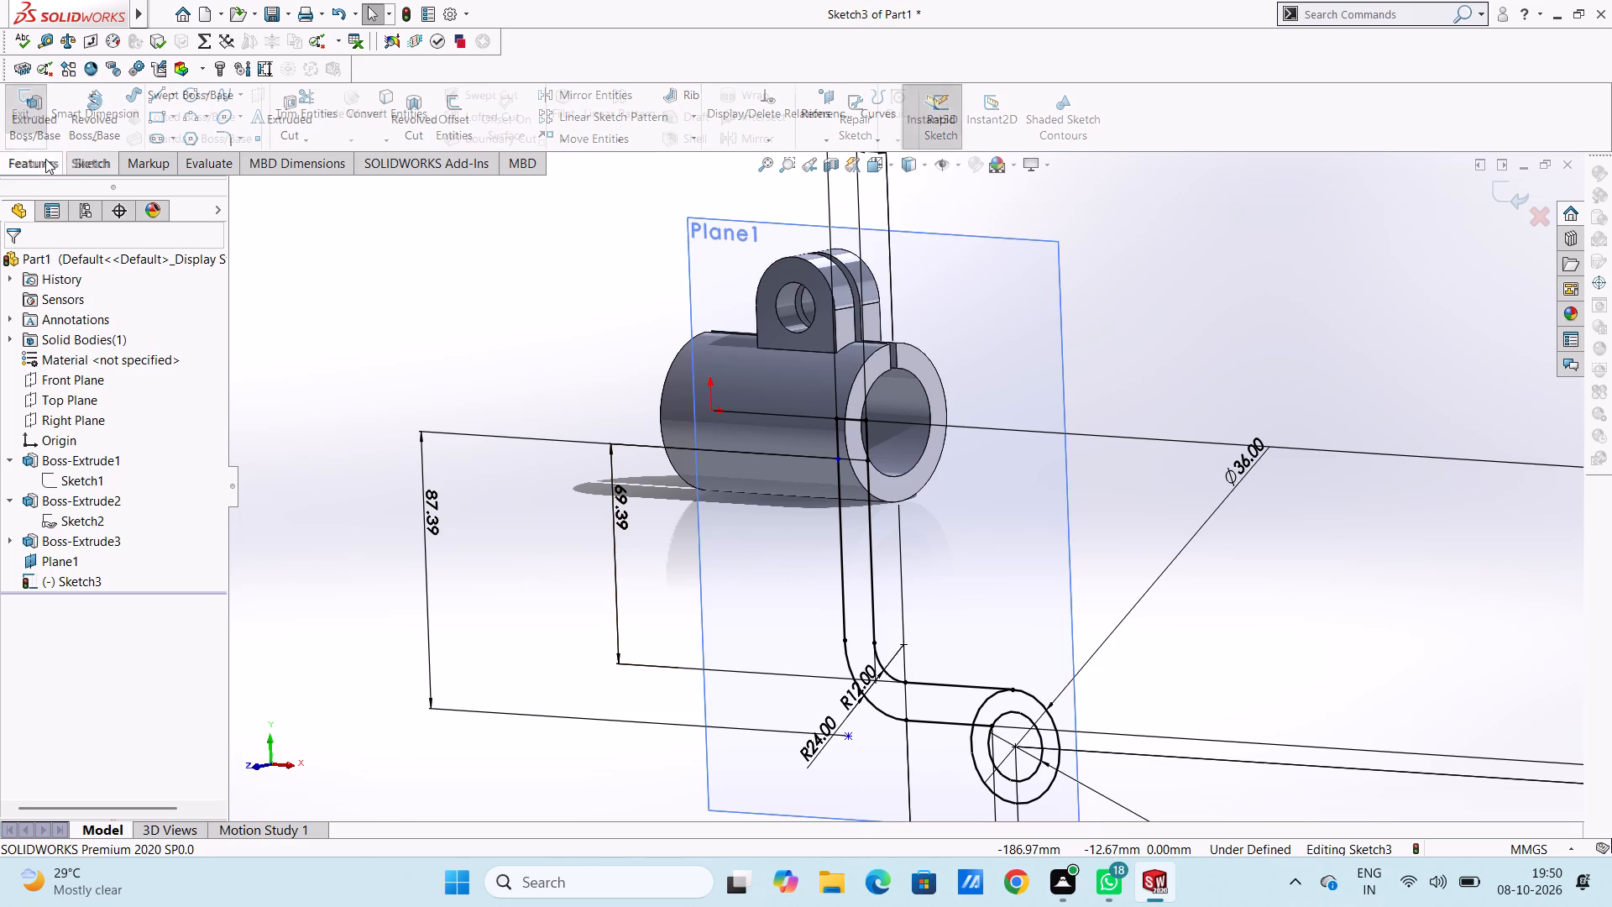
pyautogui.click(40, 120)
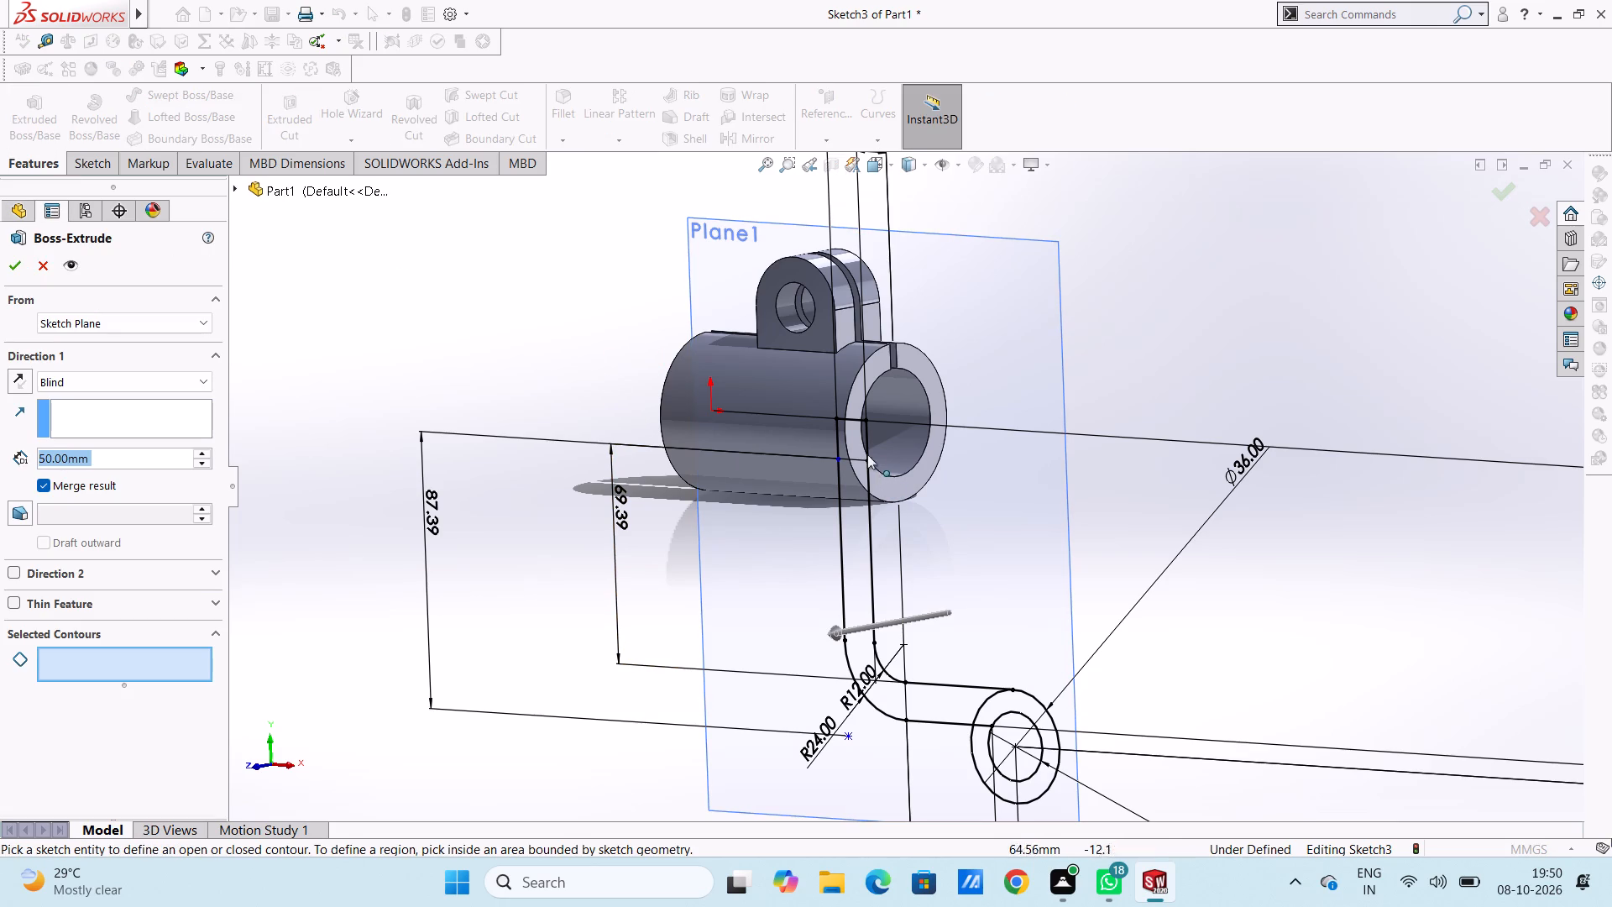
pyautogui.click(850, 439)
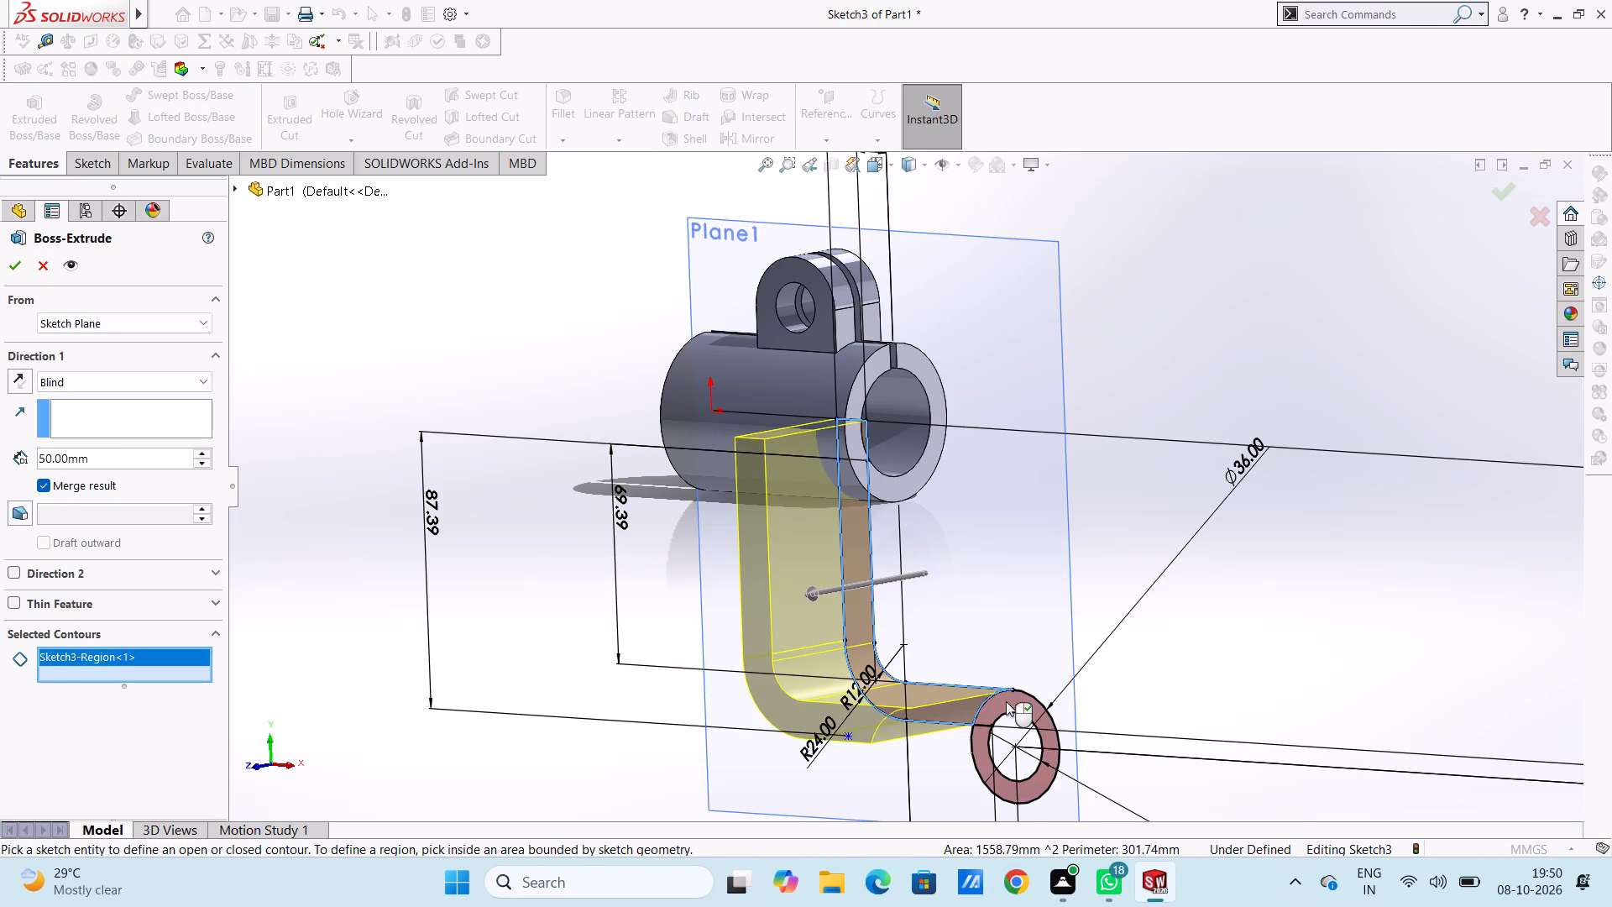
pyautogui.click(1006, 700)
pyautogui.click(139, 379)
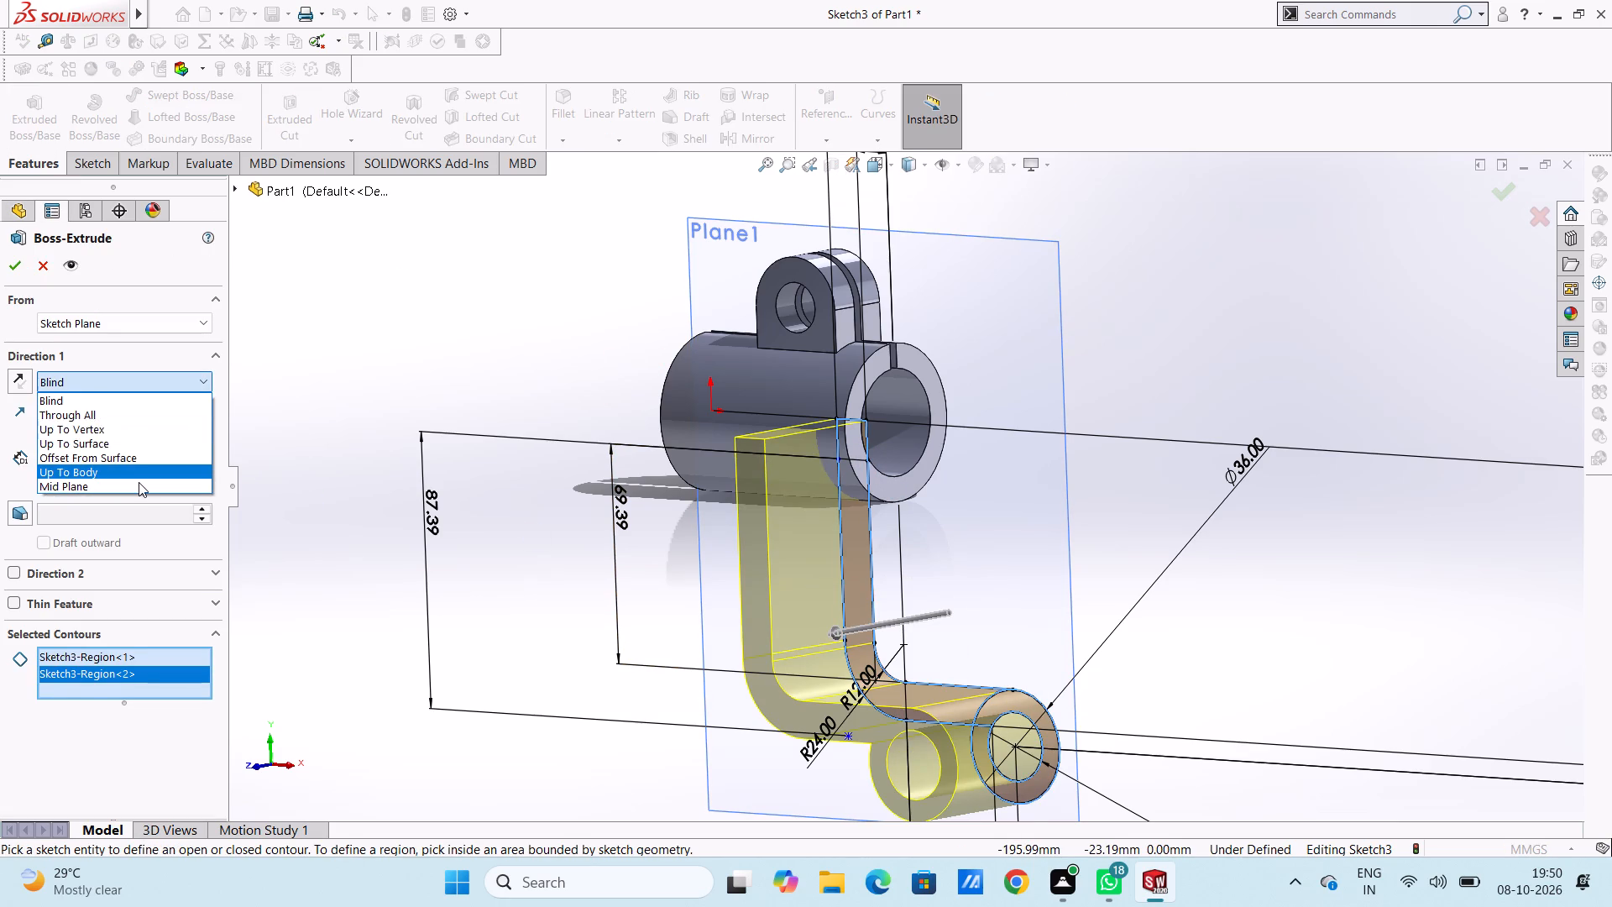
pyautogui.click(139, 482)
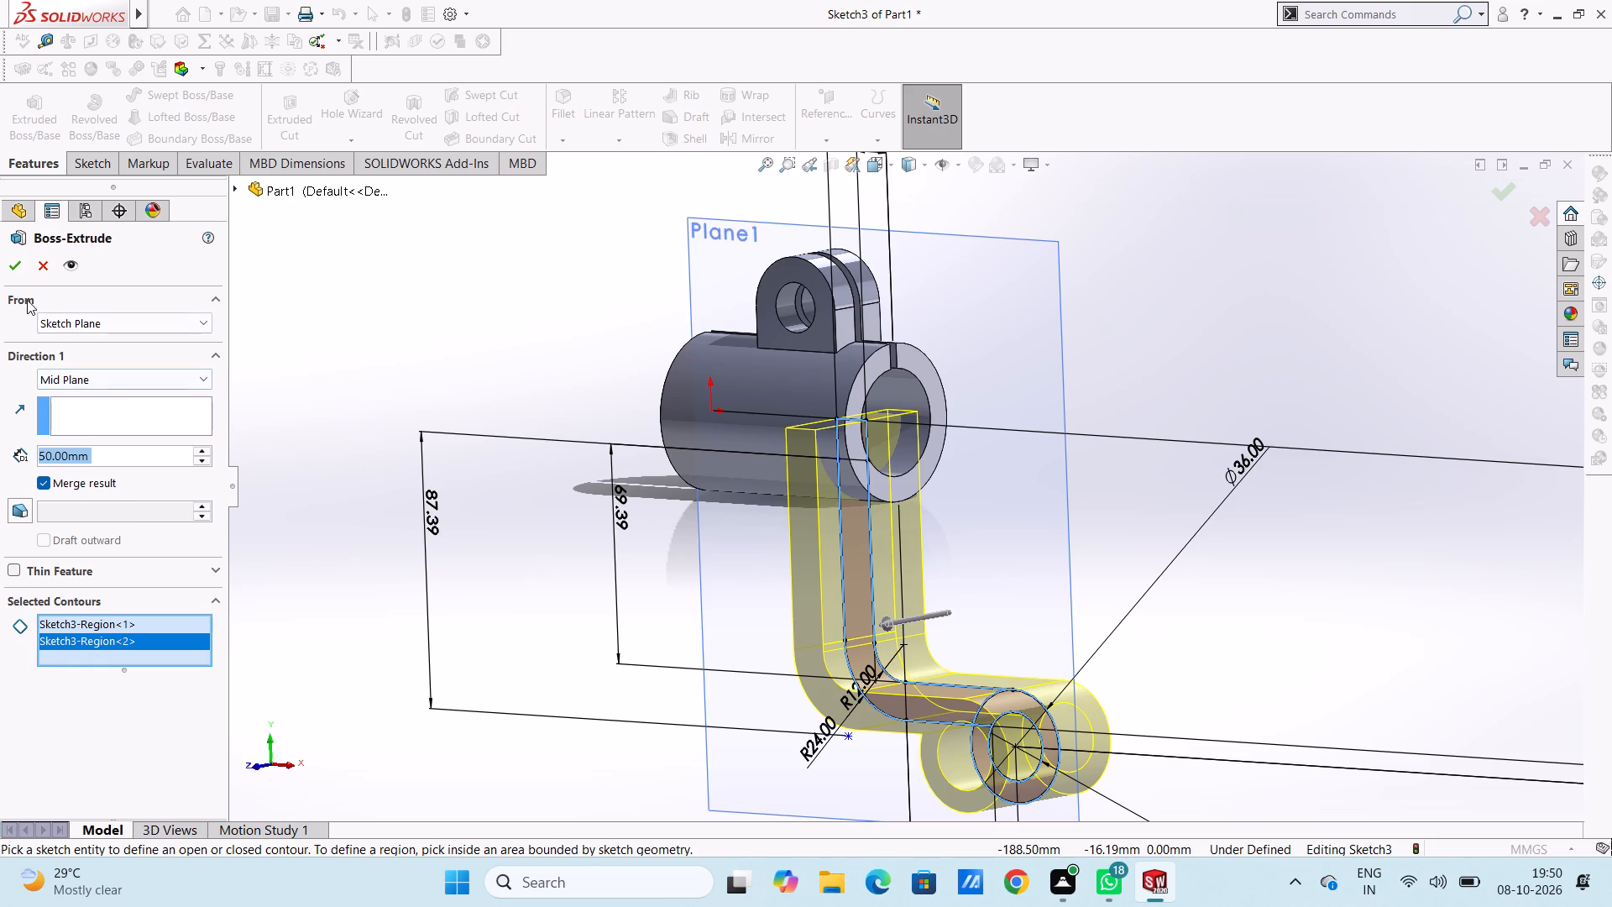
pyautogui.click(13, 266)
# Hide Plane1.
pyautogui.click(464, 343)
pyautogui.moveTo(516, 383); pyautogui.dragTo(511, 388, button='middle')
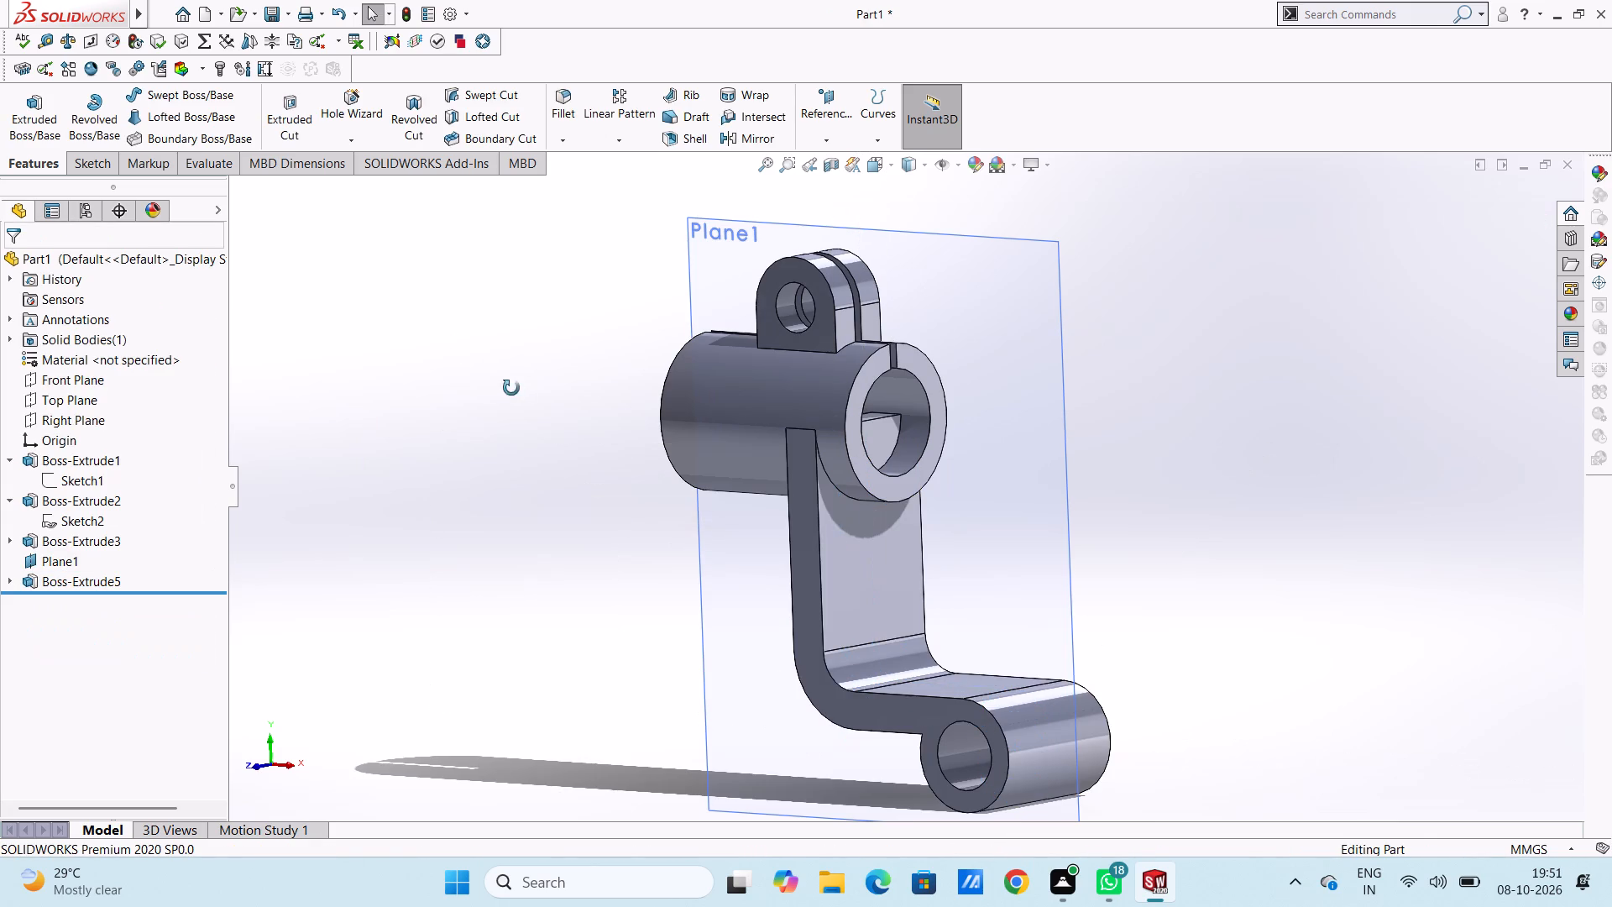
pyautogui.moveTo(511, 388); pyautogui.dragTo(424, 410, button='middle')
pyautogui.moveTo(495, 464); pyautogui.dragTo(490, 440, button='middle')
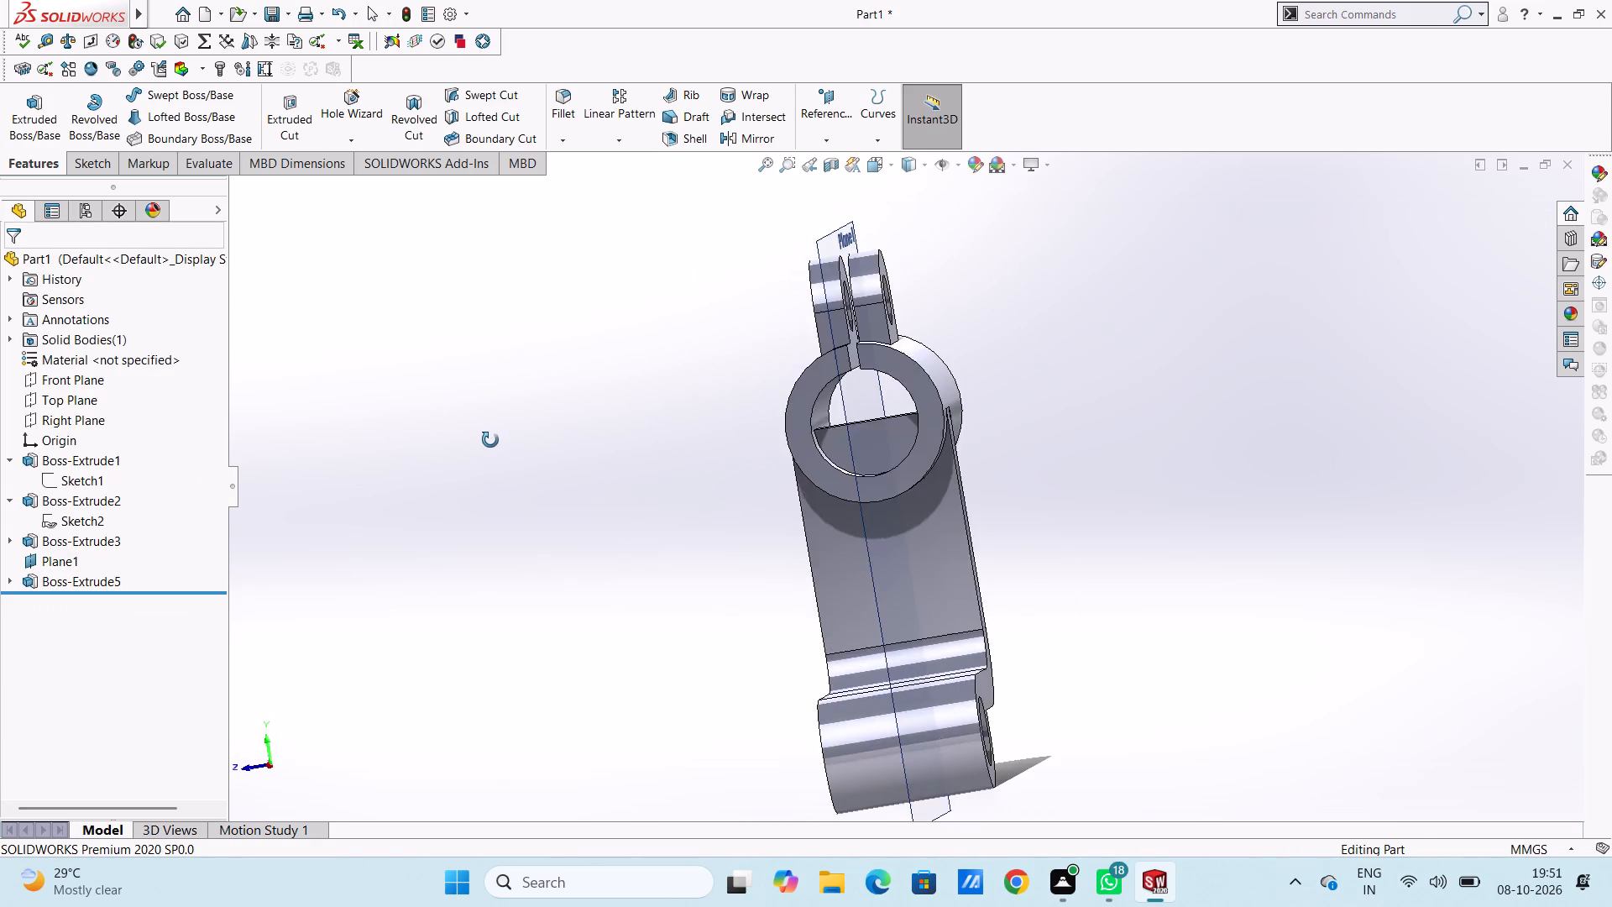
pyautogui.moveTo(490, 440); pyautogui.dragTo(625, 463, button='middle')
pyautogui.scroll(4, 633, 461)
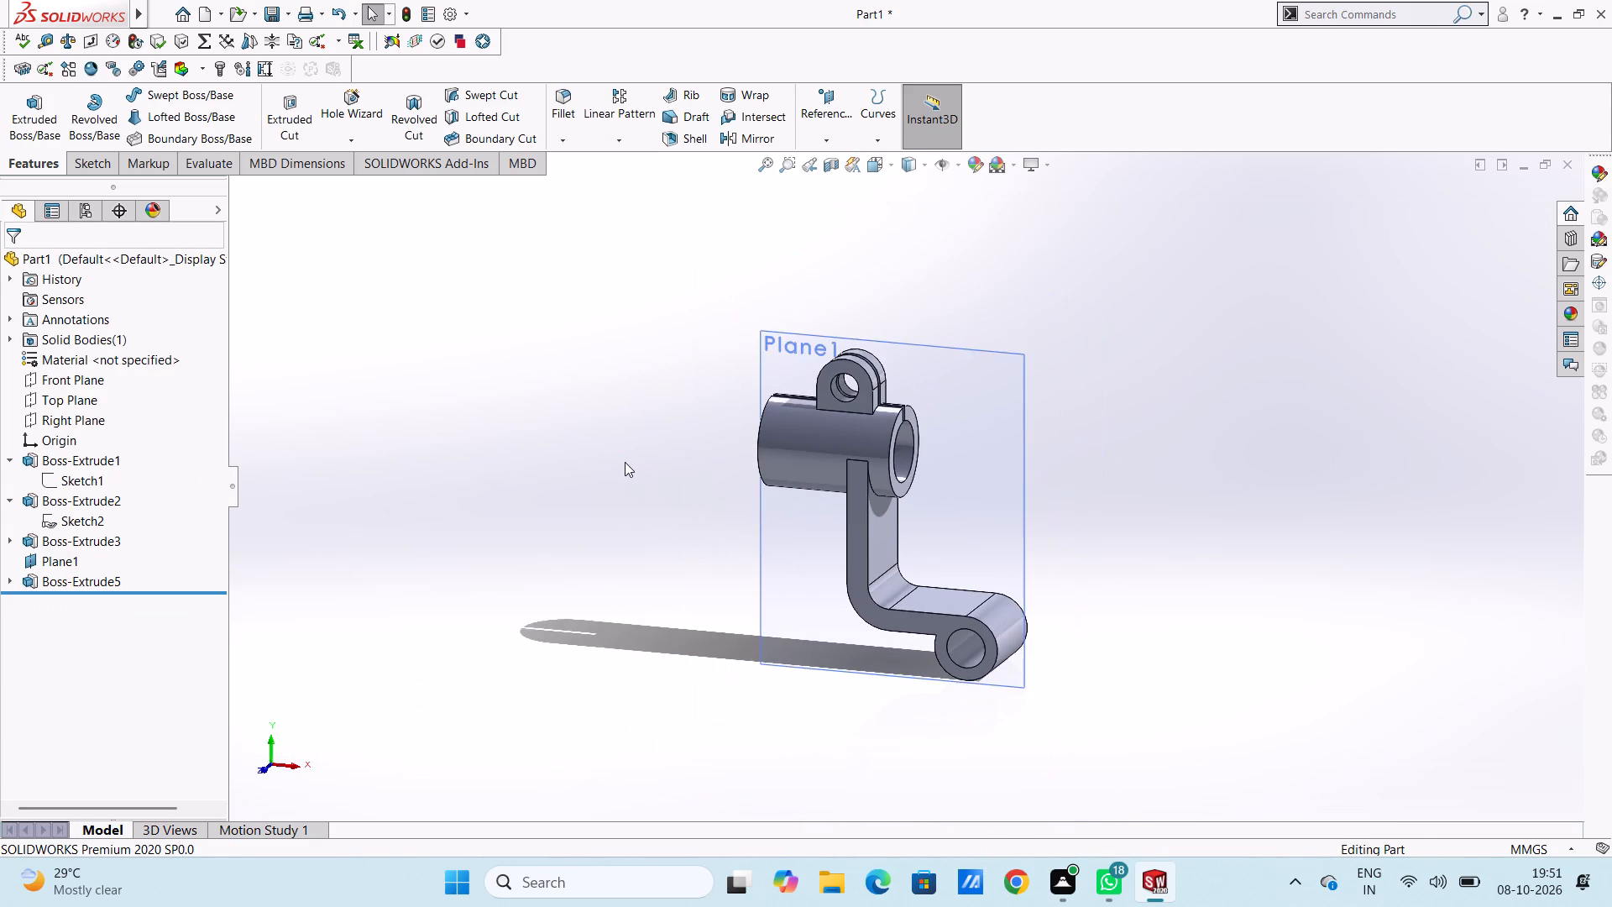
pyautogui.scroll(-1, 91, 549)
pyautogui.click(70, 558)
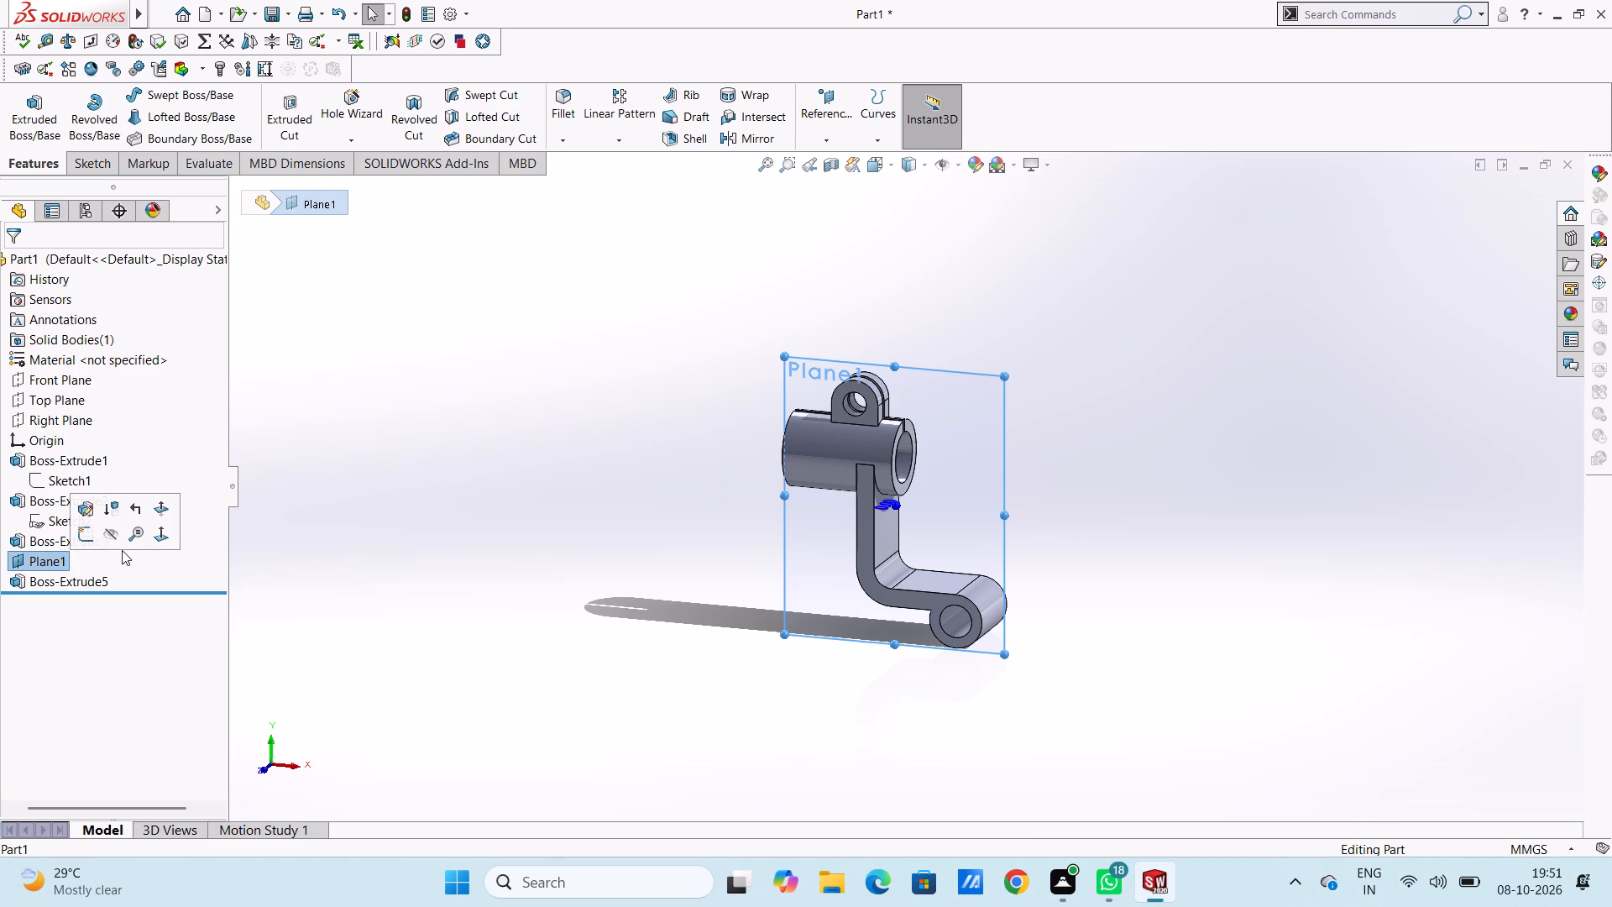
pyautogui.click(114, 539)
pyautogui.click(366, 545)
# Inspect the part from several sides, checking how the arm meets the cylinder and its bore.
pyautogui.moveTo(580, 511); pyautogui.dragTo(512, 519, button='middle')
pyautogui.moveTo(760, 544); pyautogui.dragTo(543, 588, button='middle')
pyautogui.scroll(-2, 957, 406)
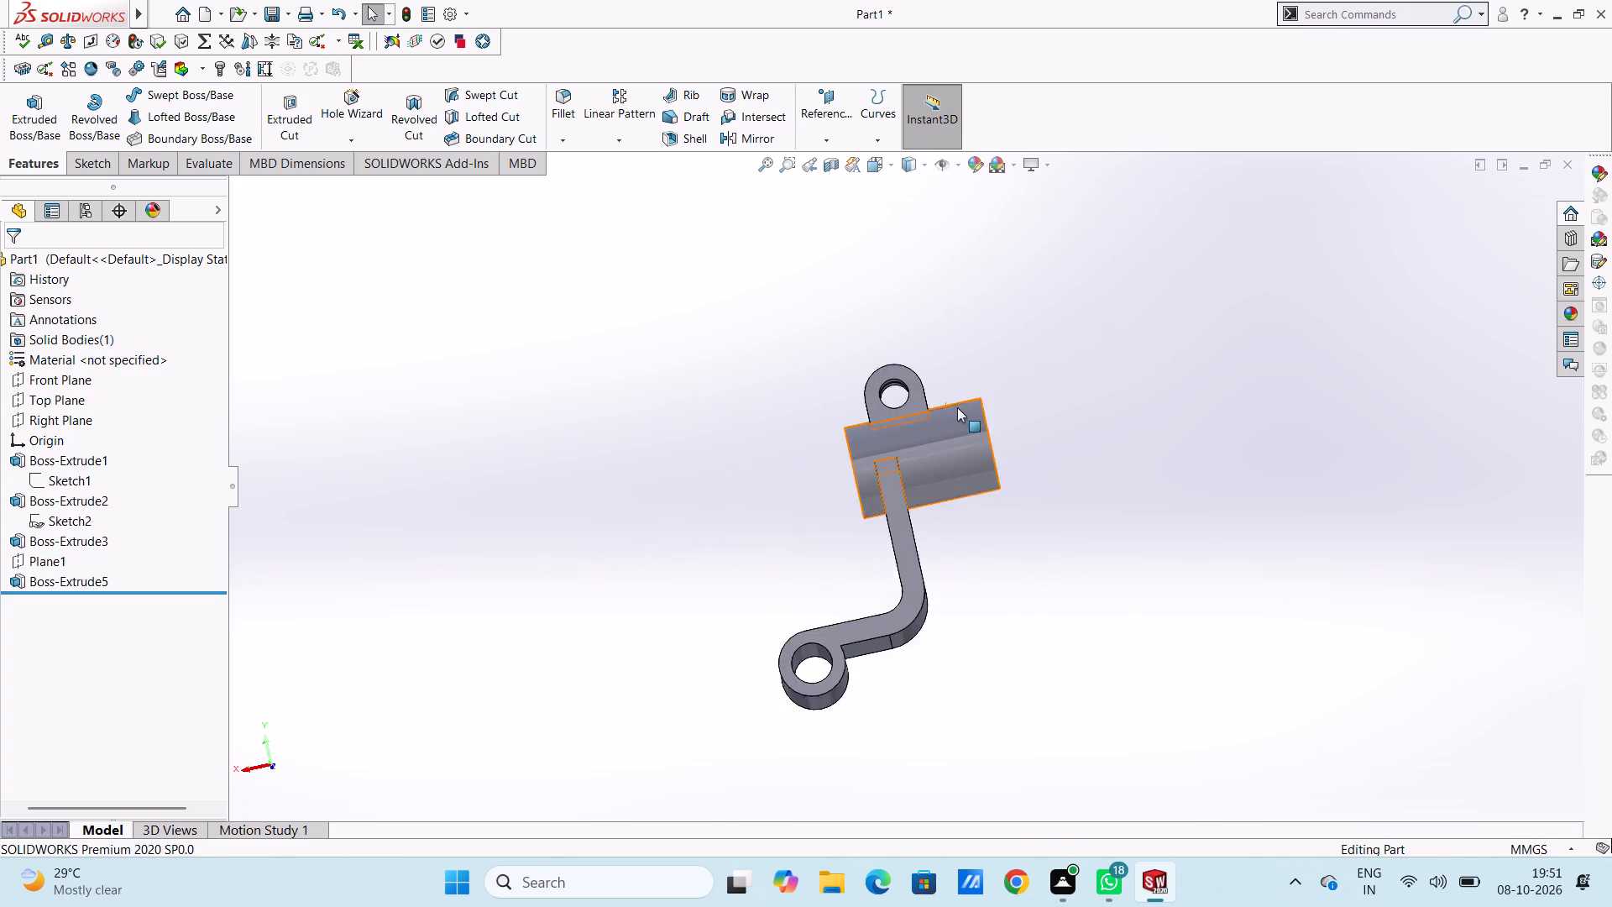
pyautogui.scroll(-2, 957, 407)
pyautogui.moveTo(1151, 520); pyautogui.dragTo(1327, 537, button='middle')
pyautogui.scroll(5, 1057, 527)
pyautogui.moveTo(998, 520); pyautogui.dragTo(924, 486, button='middle')
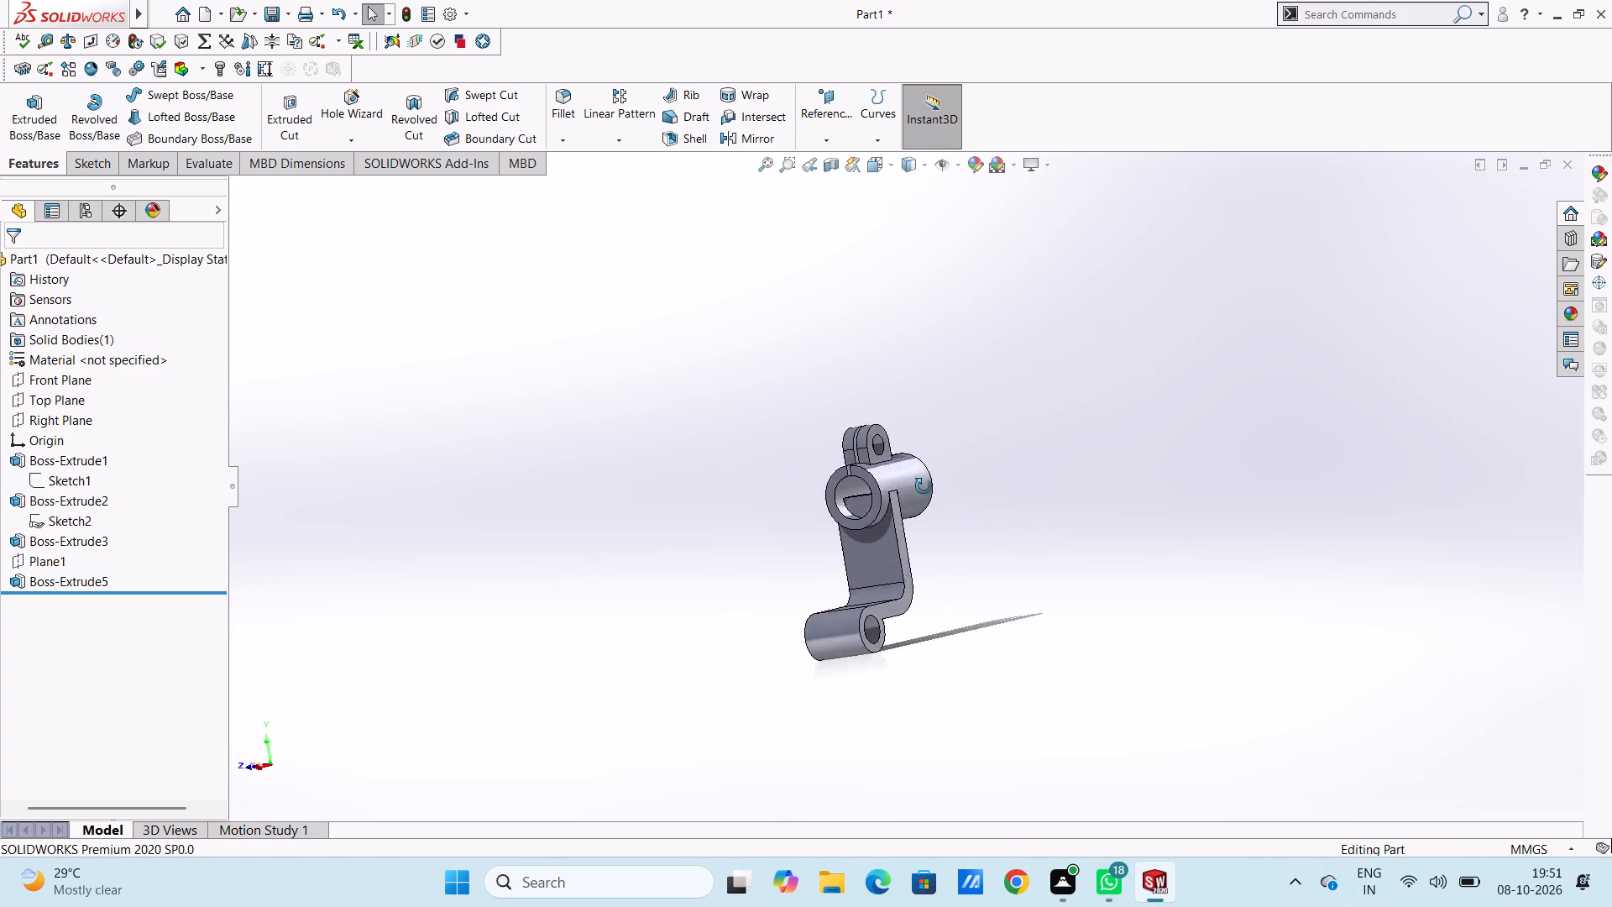
pyautogui.moveTo(924, 486); pyautogui.dragTo(991, 511, button='middle')
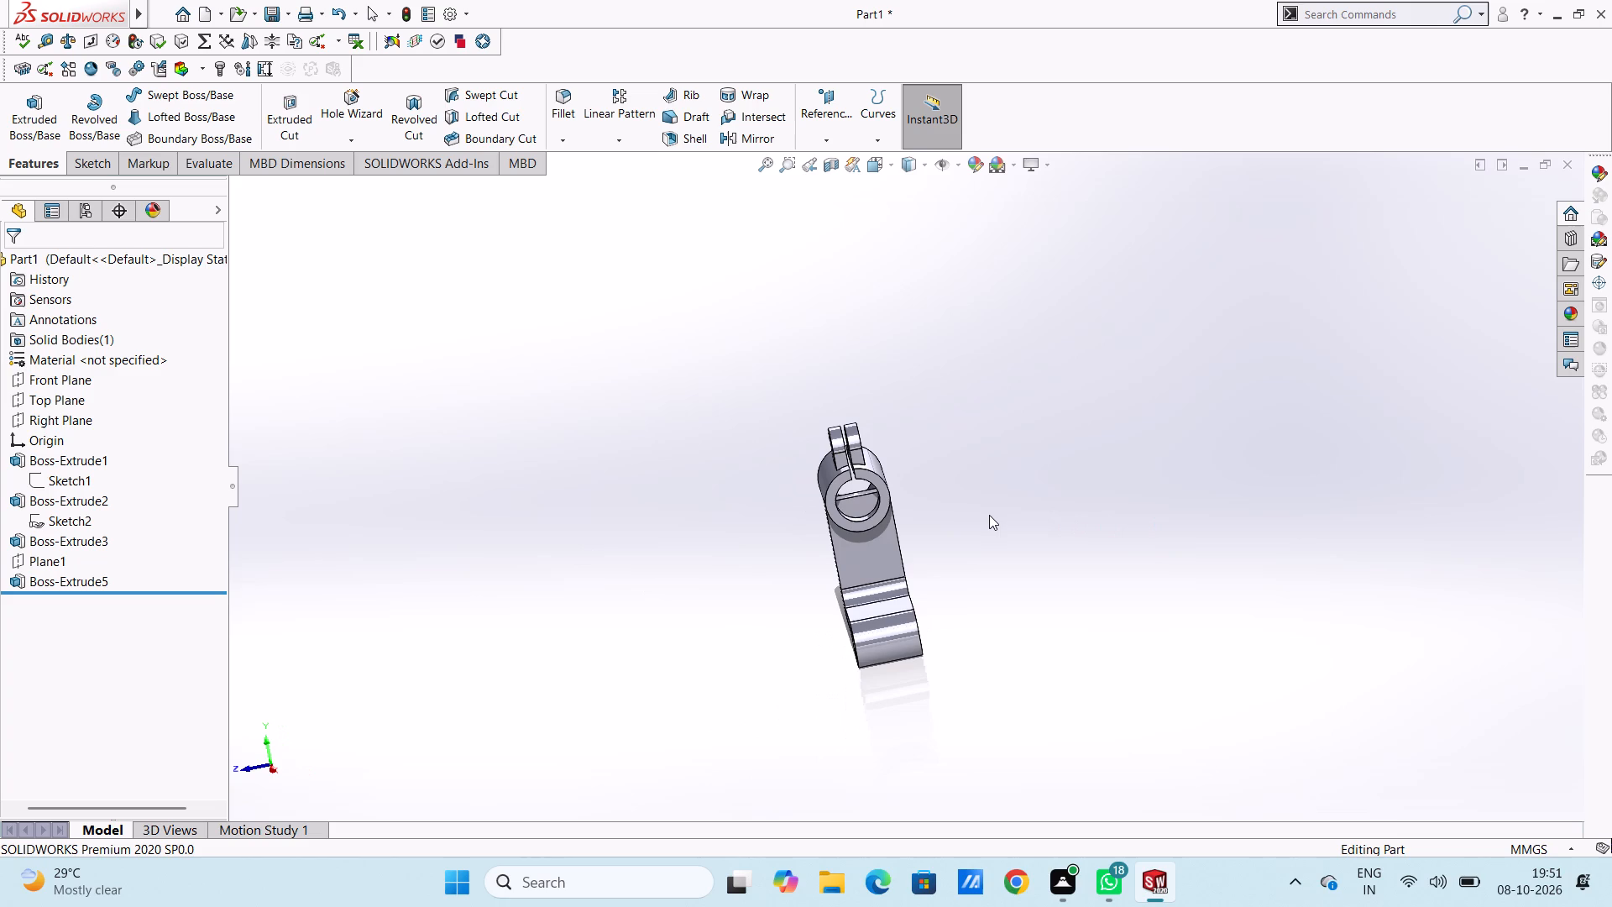
# On the cylinder's annular end face, sketch a 17 mm radius circle centred on the origin and matching the bore edge.
pyautogui.hotkey('ctrl', '3')
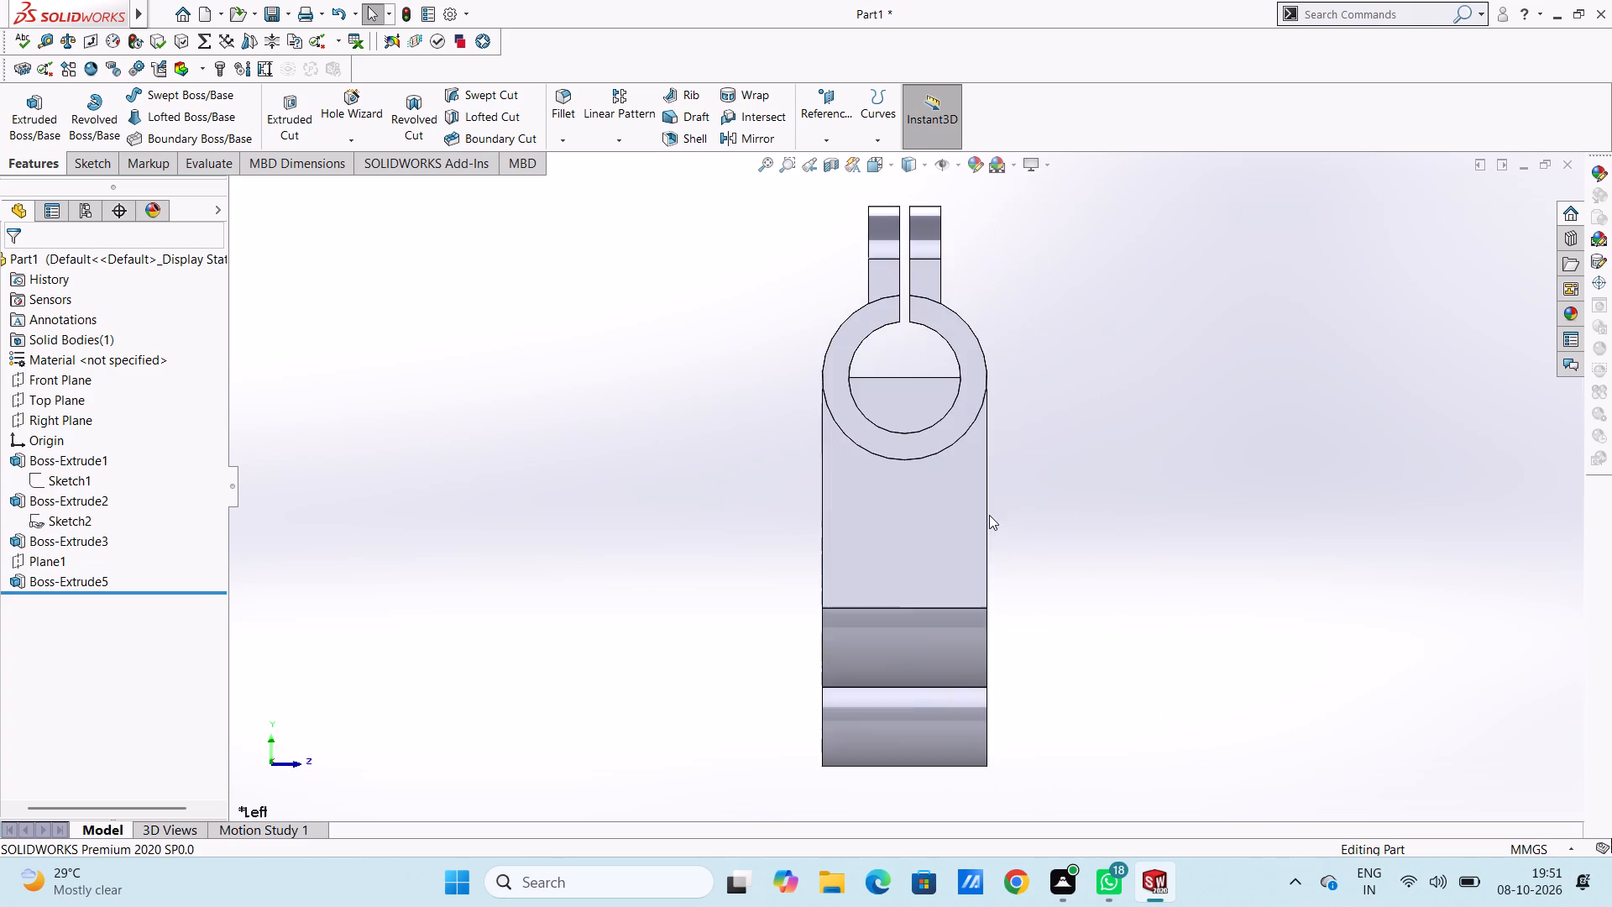
pyautogui.click(844, 417)
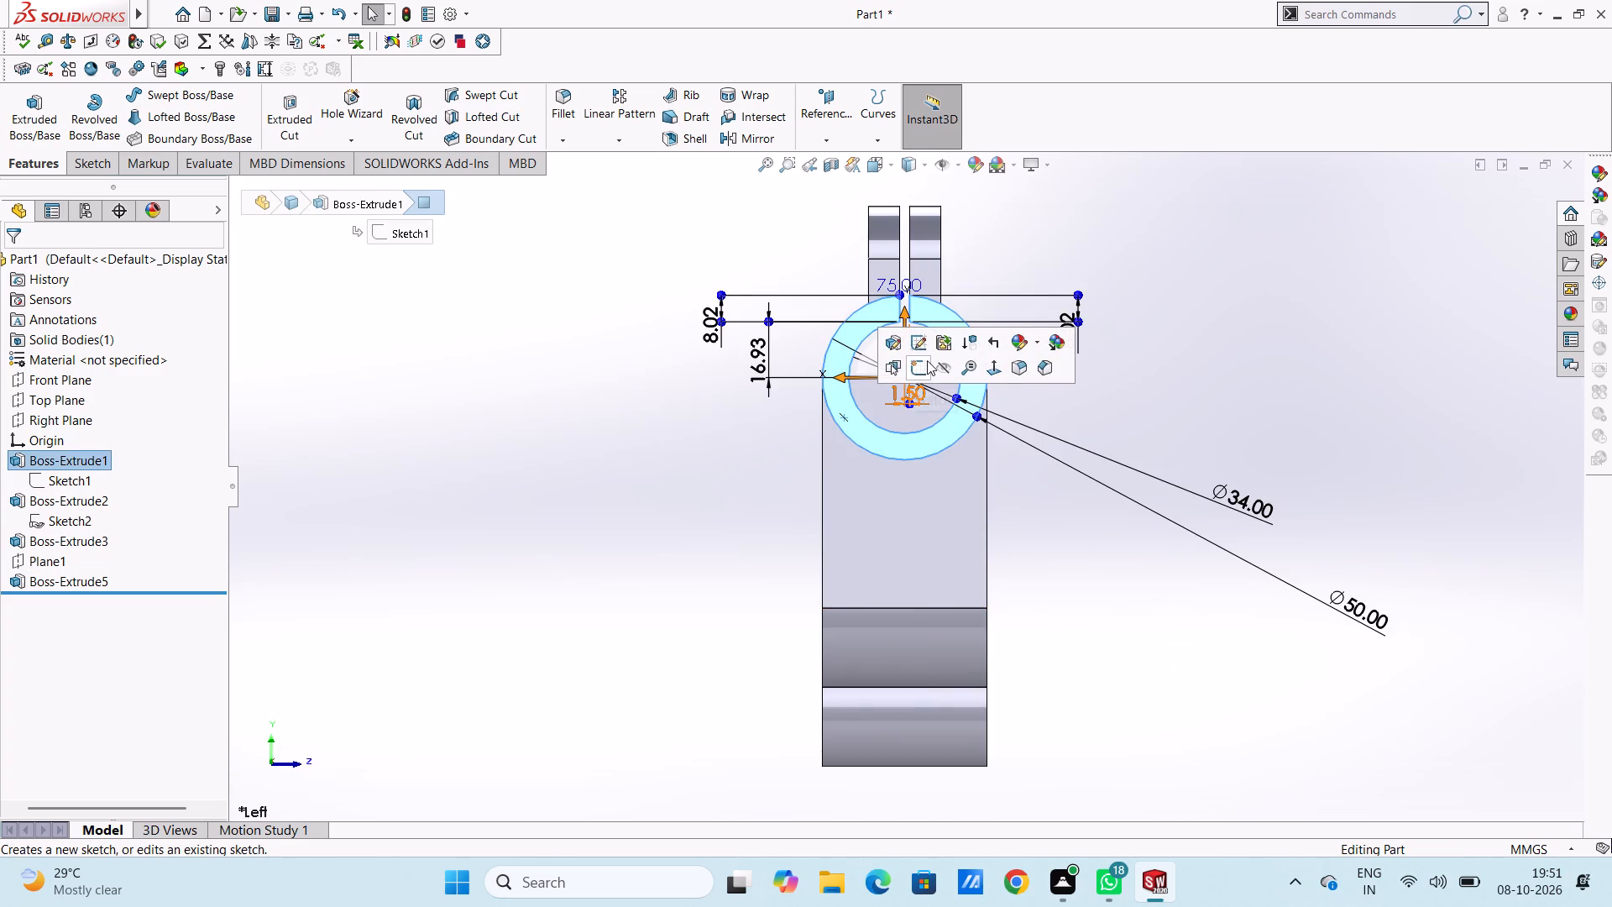
pyautogui.click(926, 362)
pyautogui.click(701, 473)
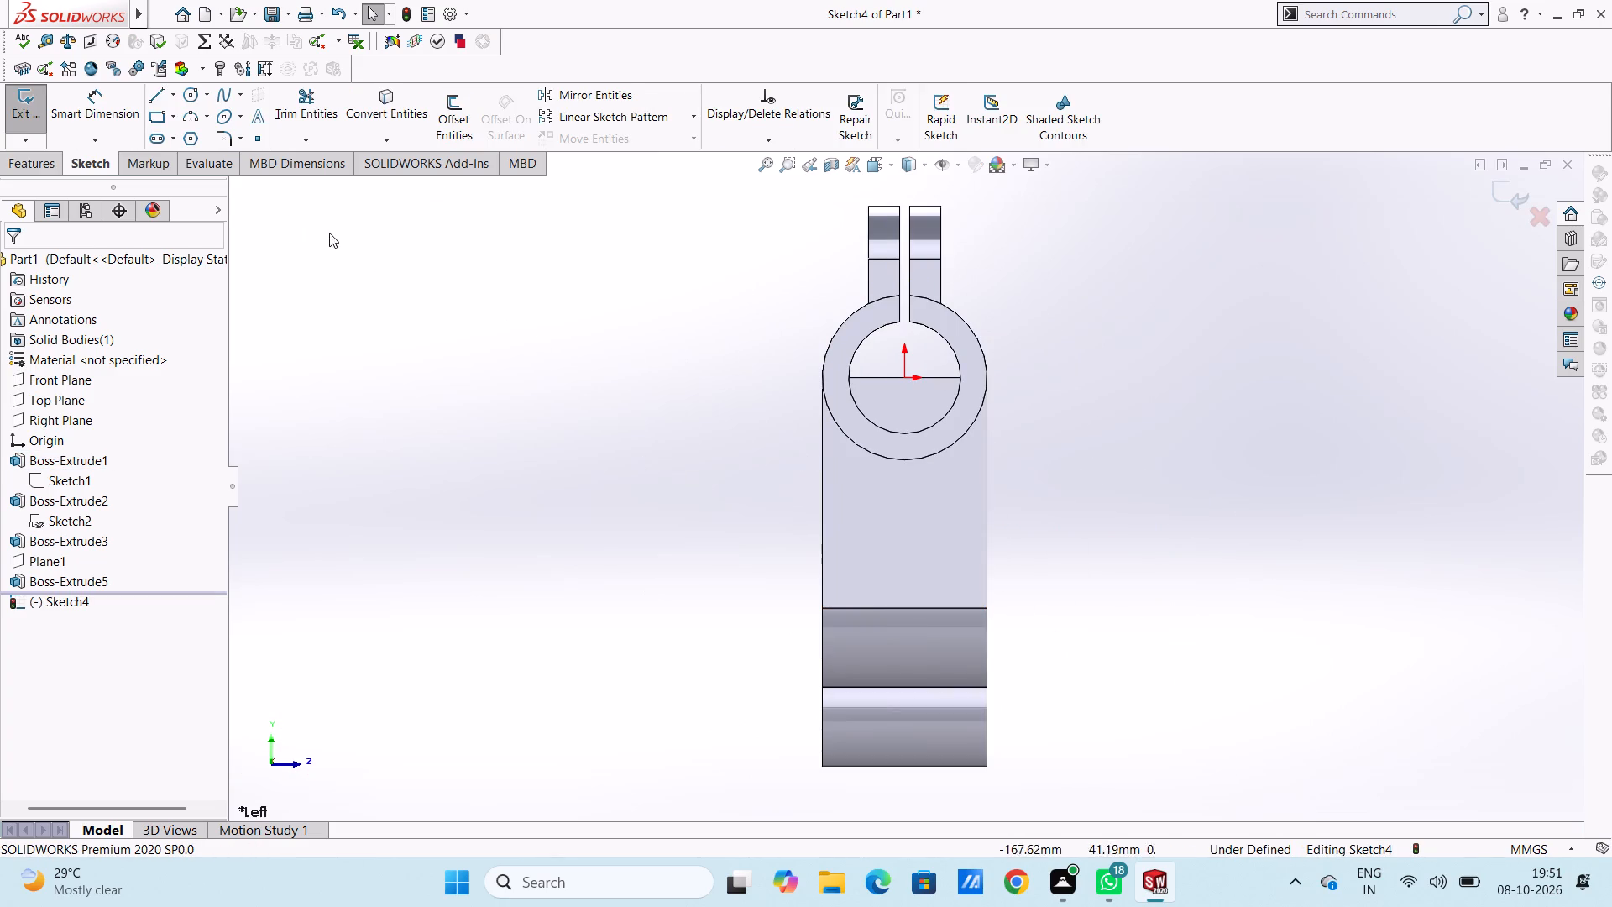
pyautogui.click(186, 95)
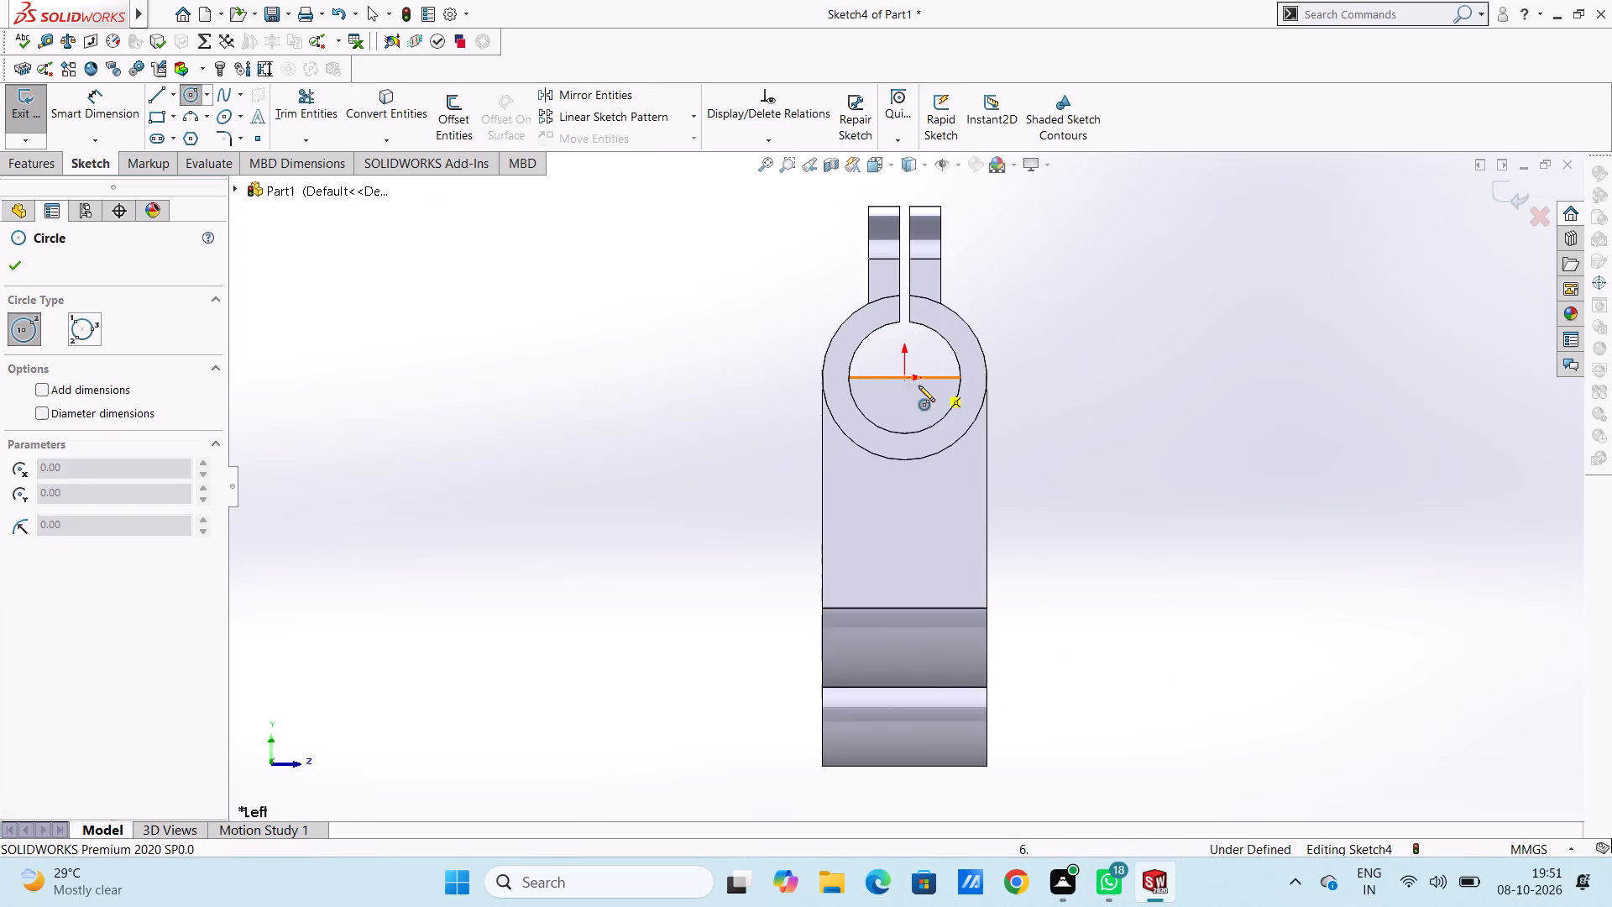
pyautogui.click(905, 375)
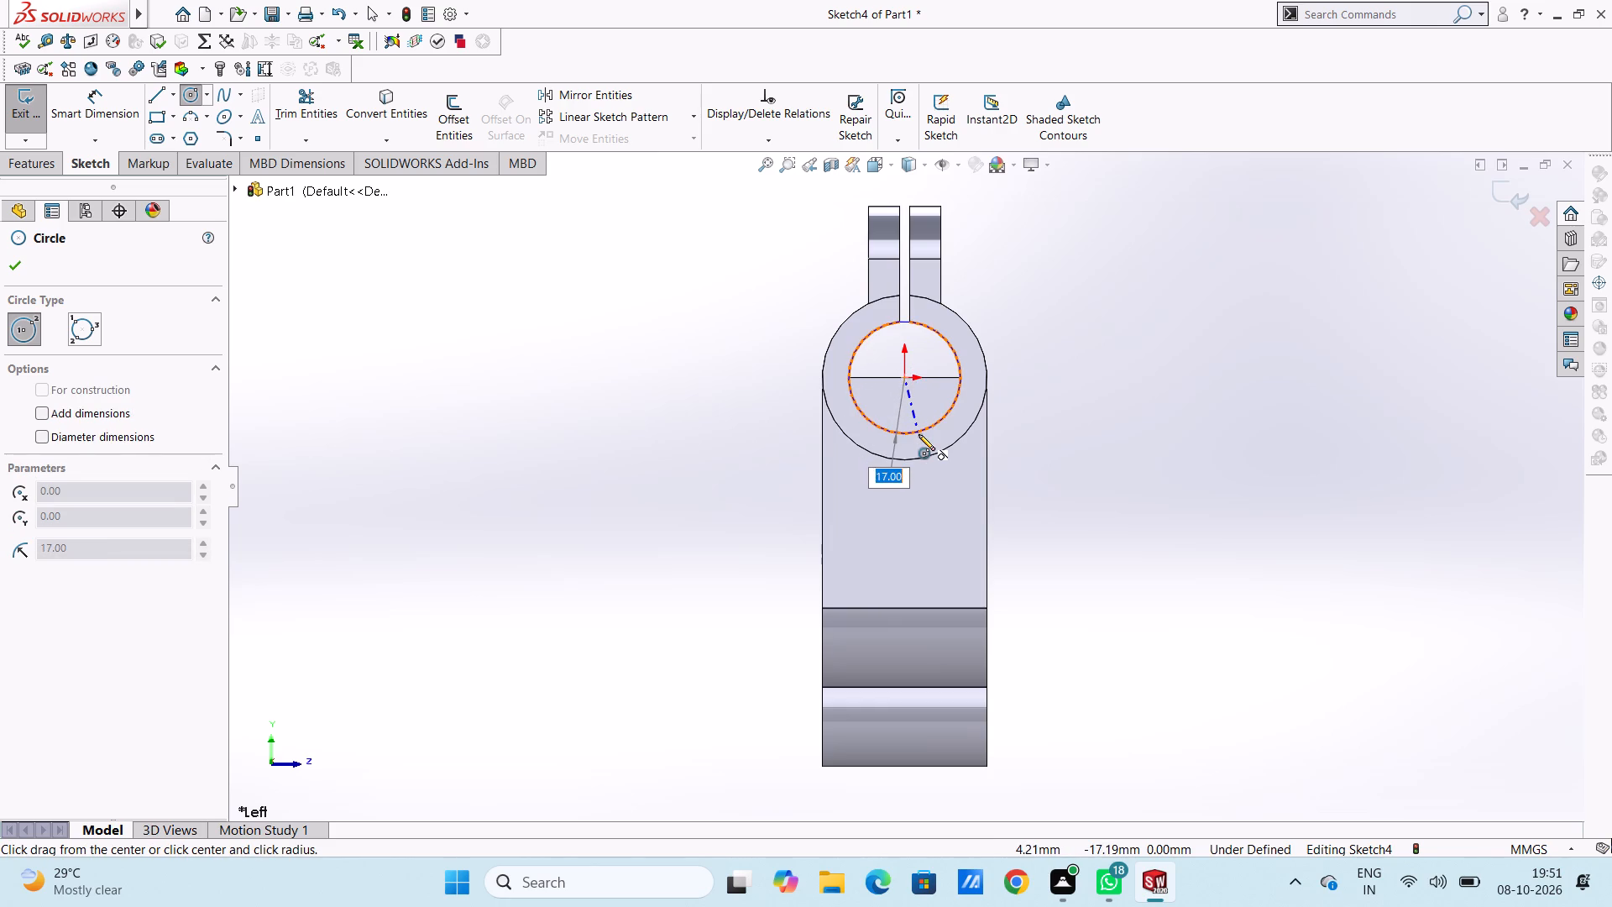
pyautogui.click(919, 434)
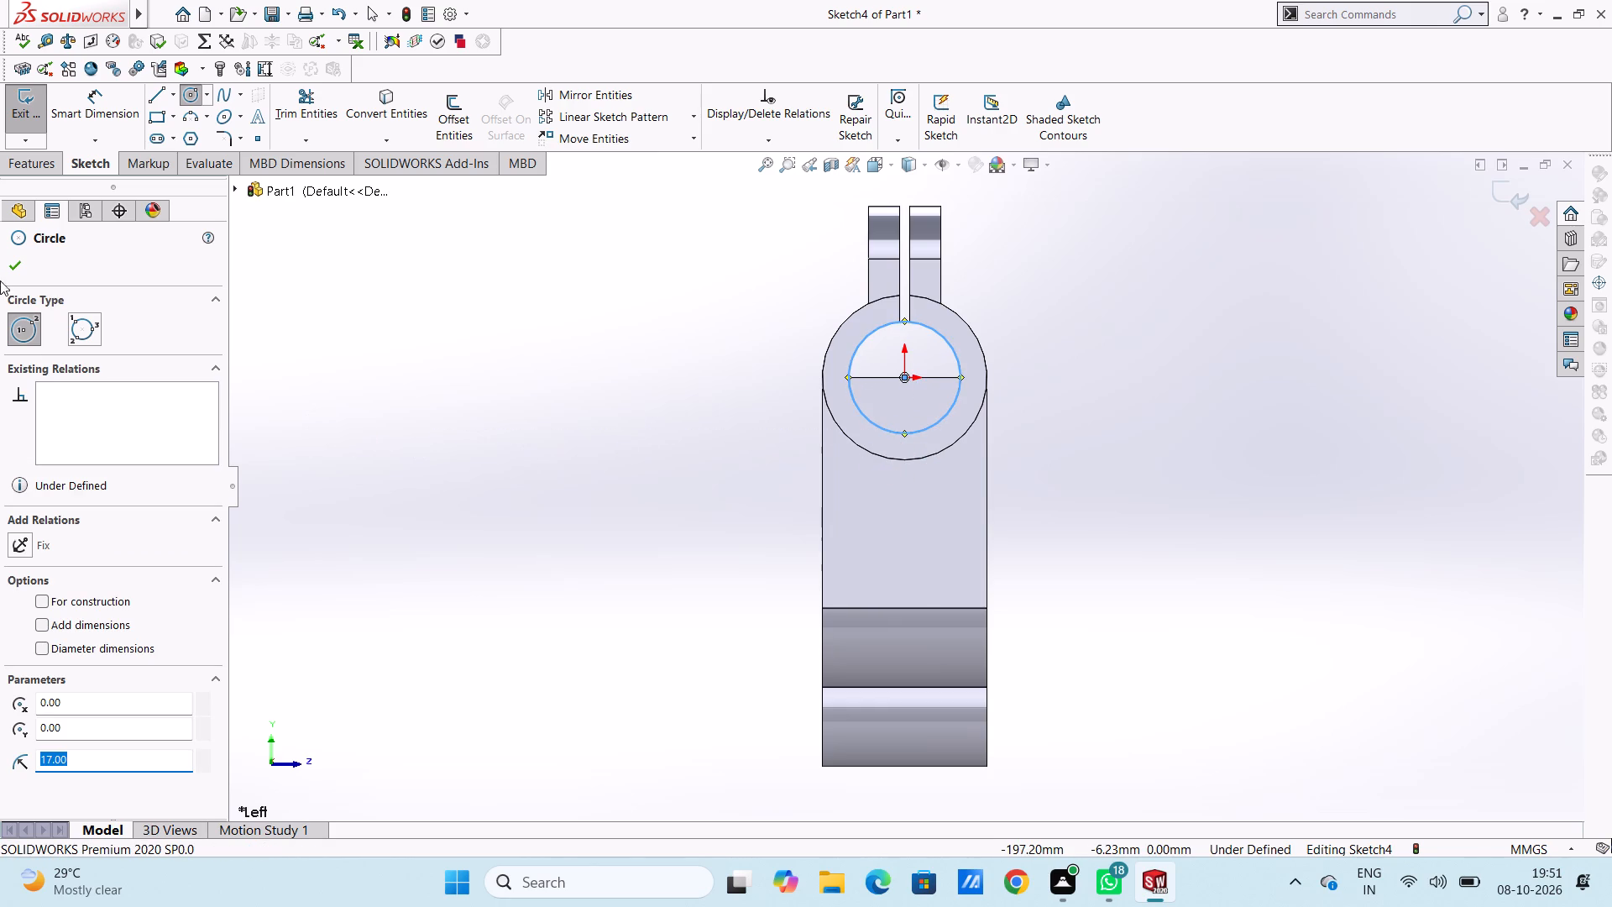
pyautogui.click(18, 265)
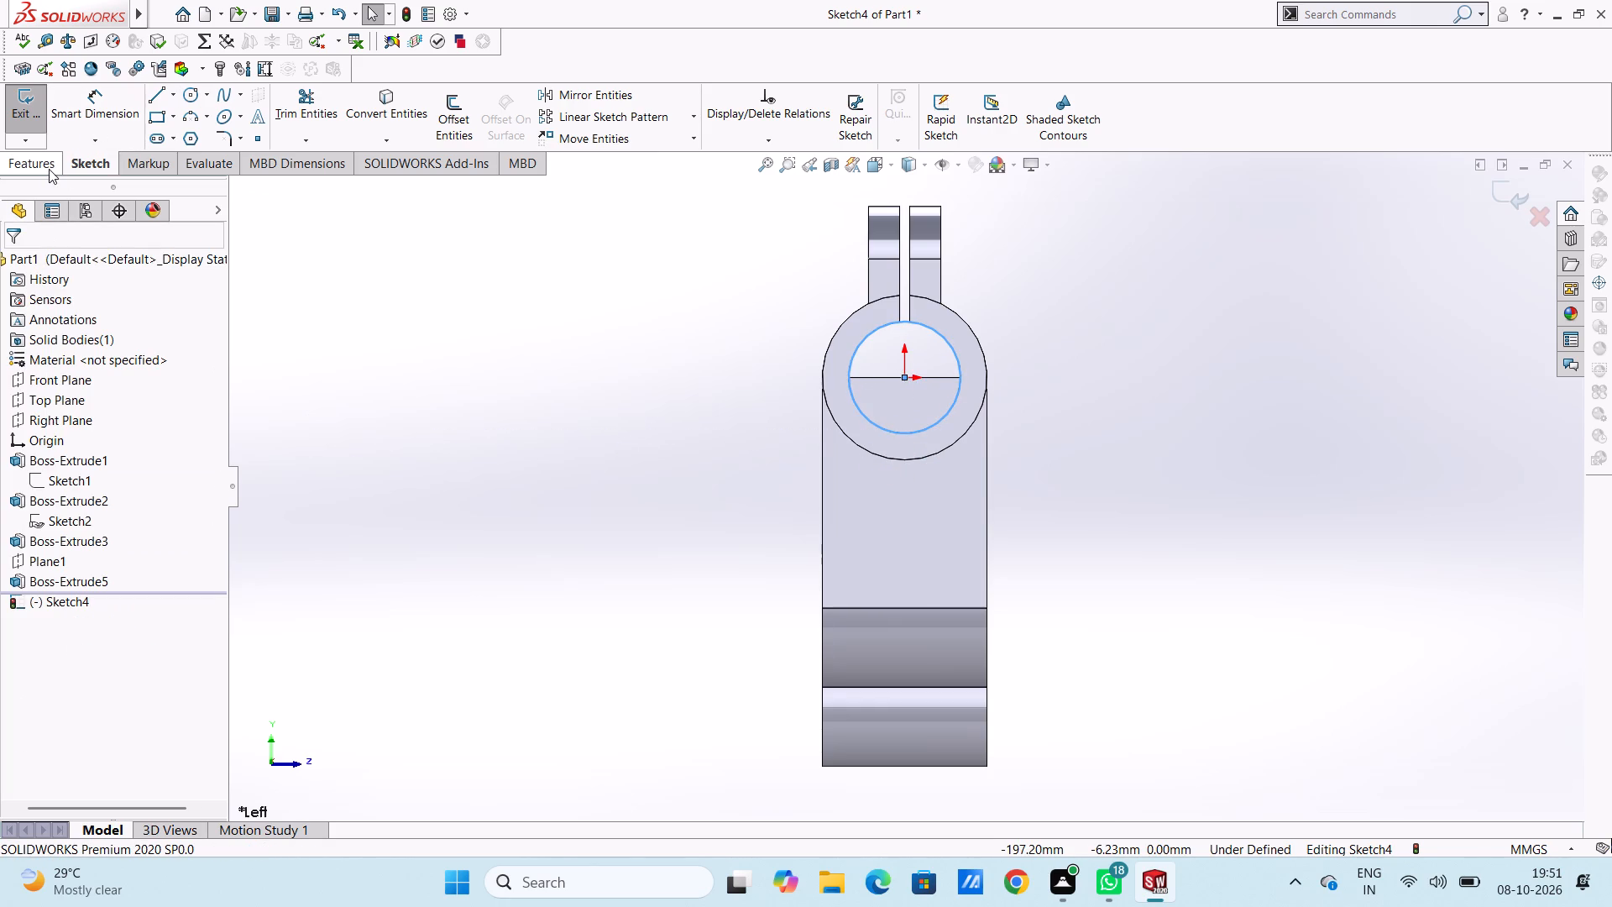
# Dimension the bore circle's diameter at 34 mm.
pyautogui.click(80, 114)
pyautogui.click(854, 399)
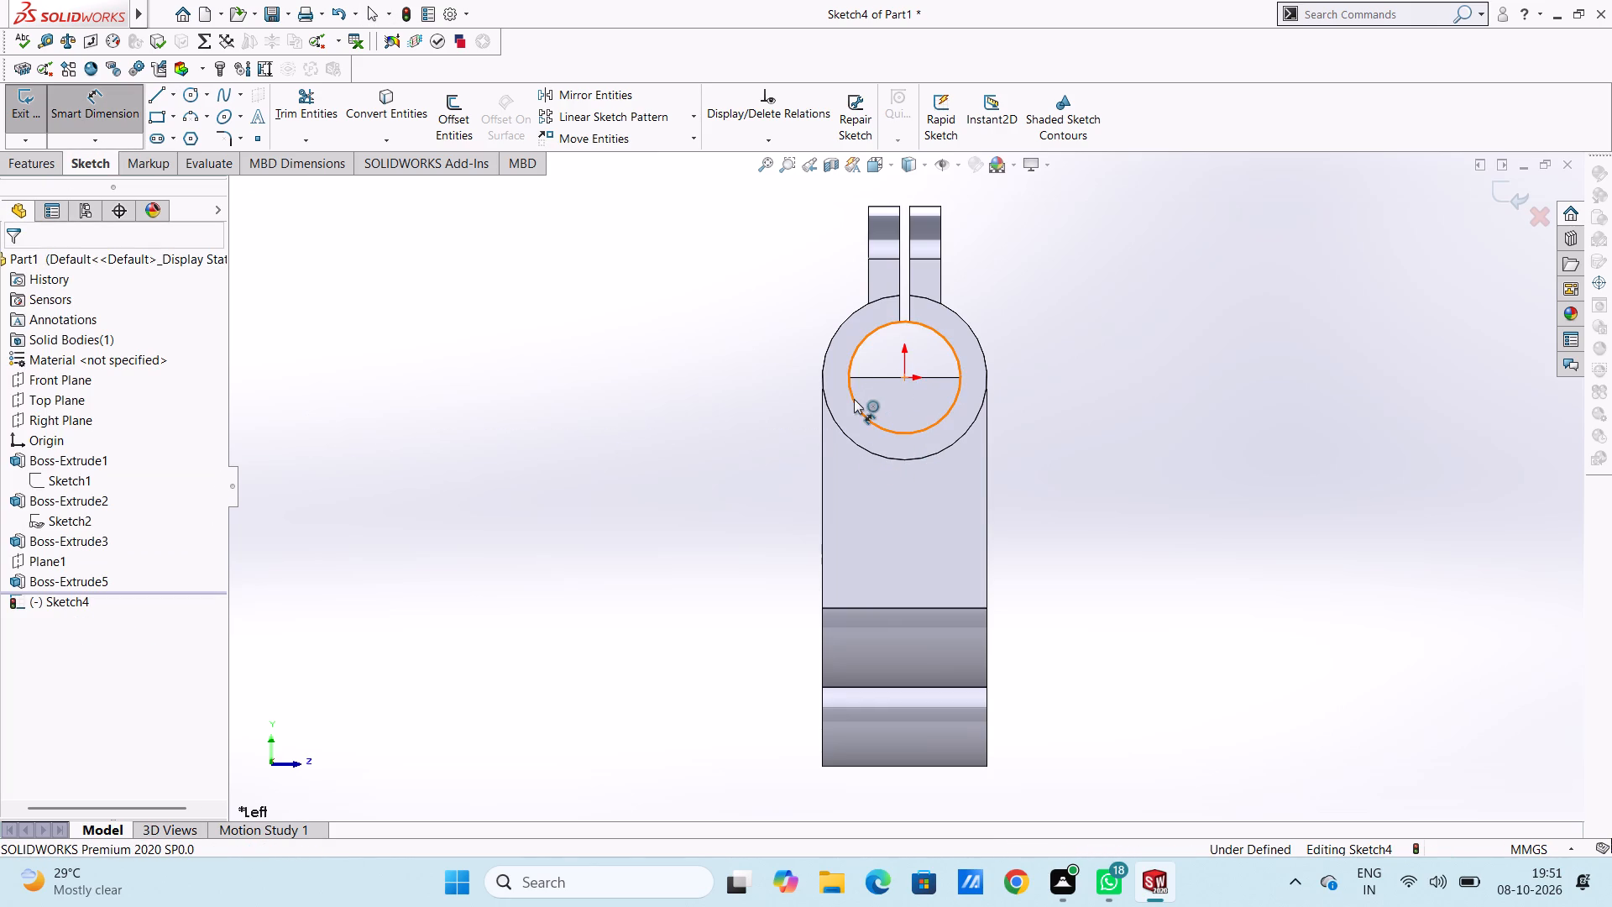
pyautogui.click(607, 531)
pyautogui.click(523, 498)
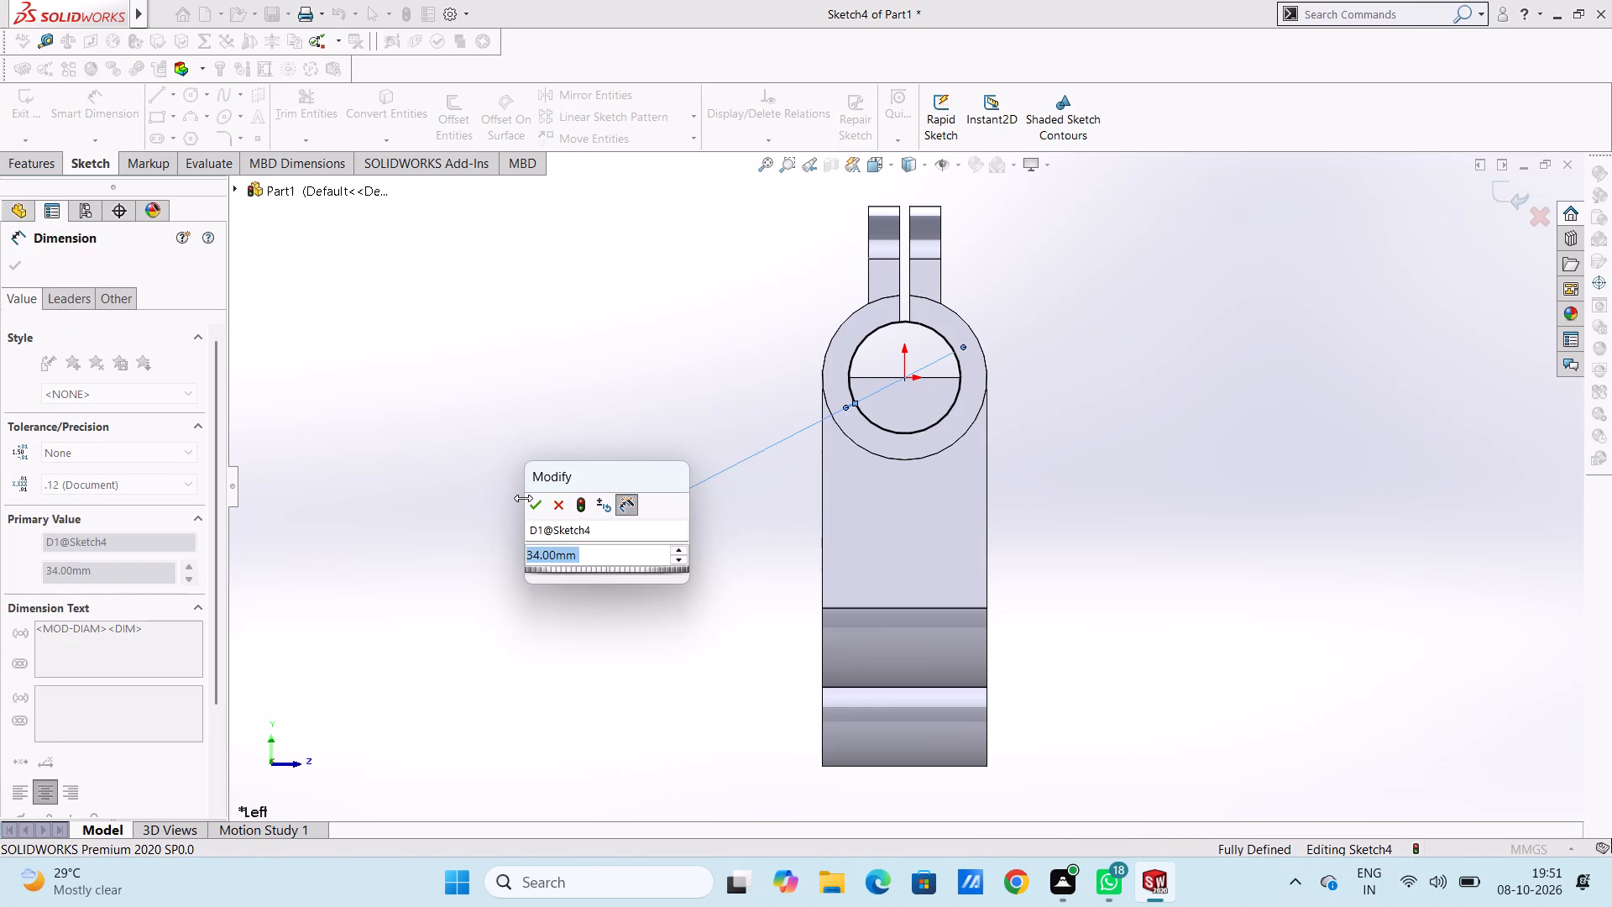
pyautogui.click(534, 501)
pyautogui.click(550, 416)
pyautogui.moveTo(666, 369); pyautogui.dragTo(639, 393, button='middle')
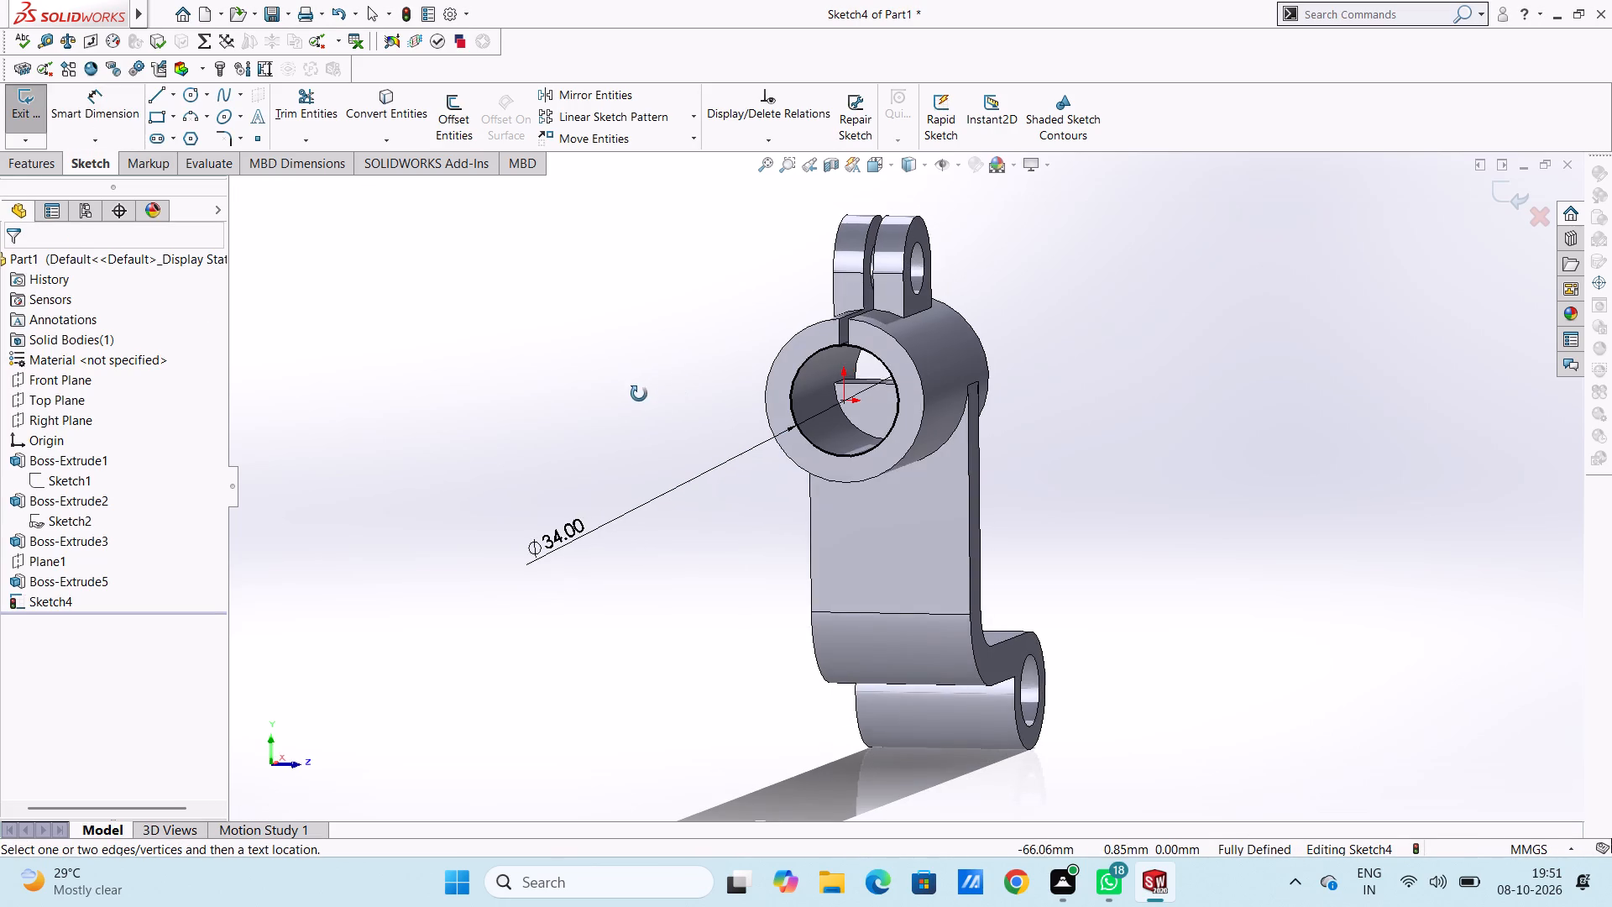
pyautogui.click(118, 117)
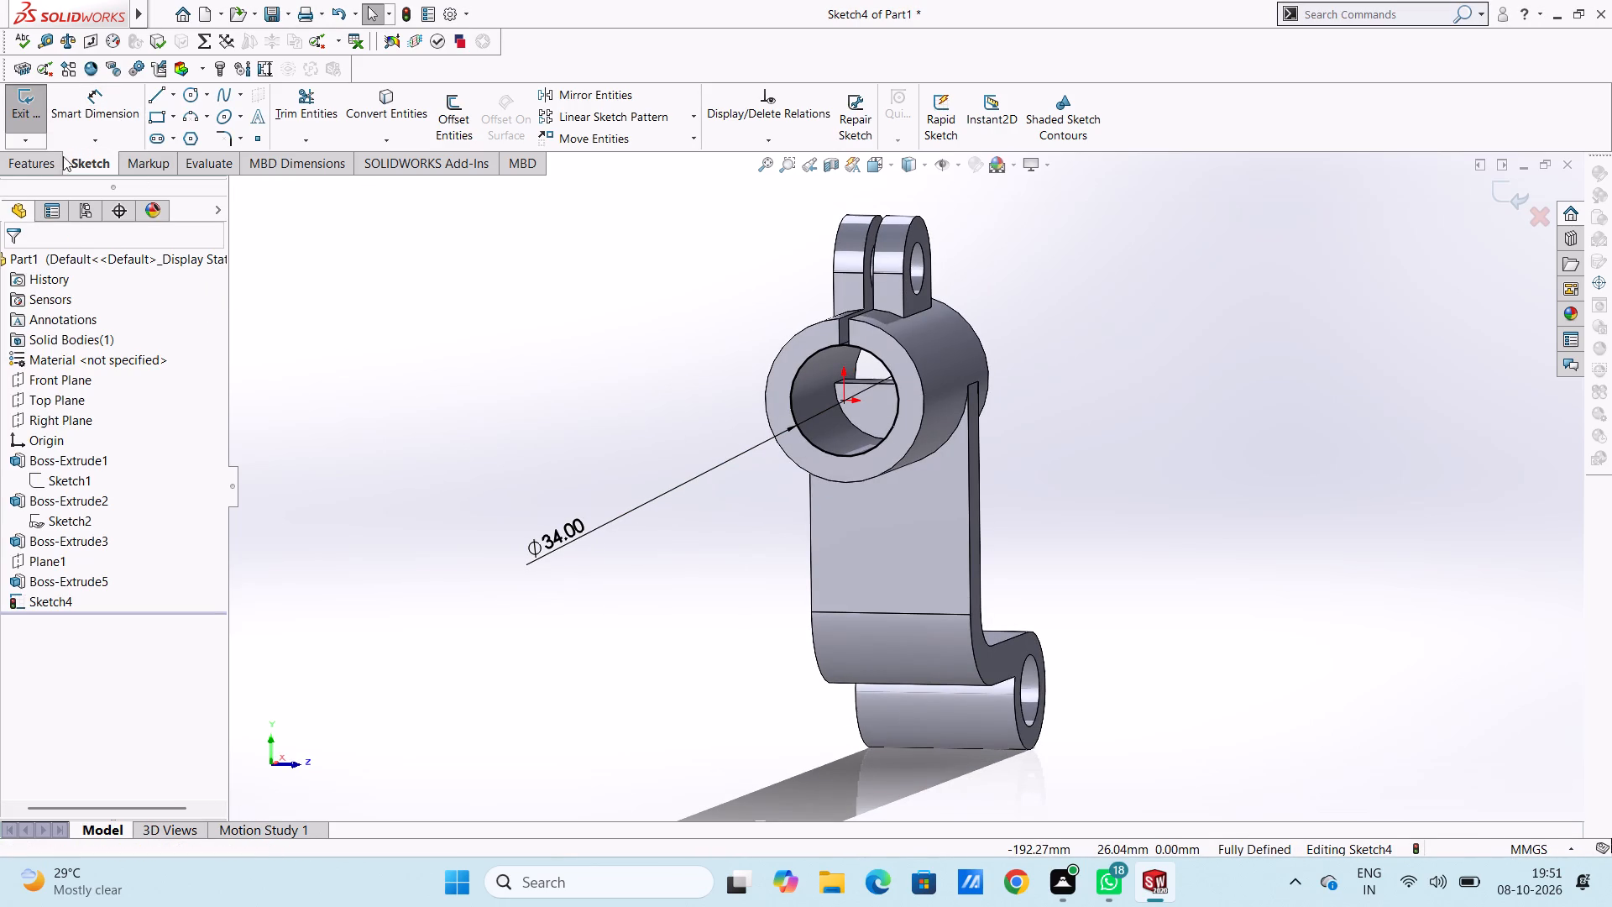
# Cut-extrude the 34 mm circle through the cylinder's bore to a blind depth of 200 mm.
pyautogui.click(53, 160)
pyautogui.click(282, 113)
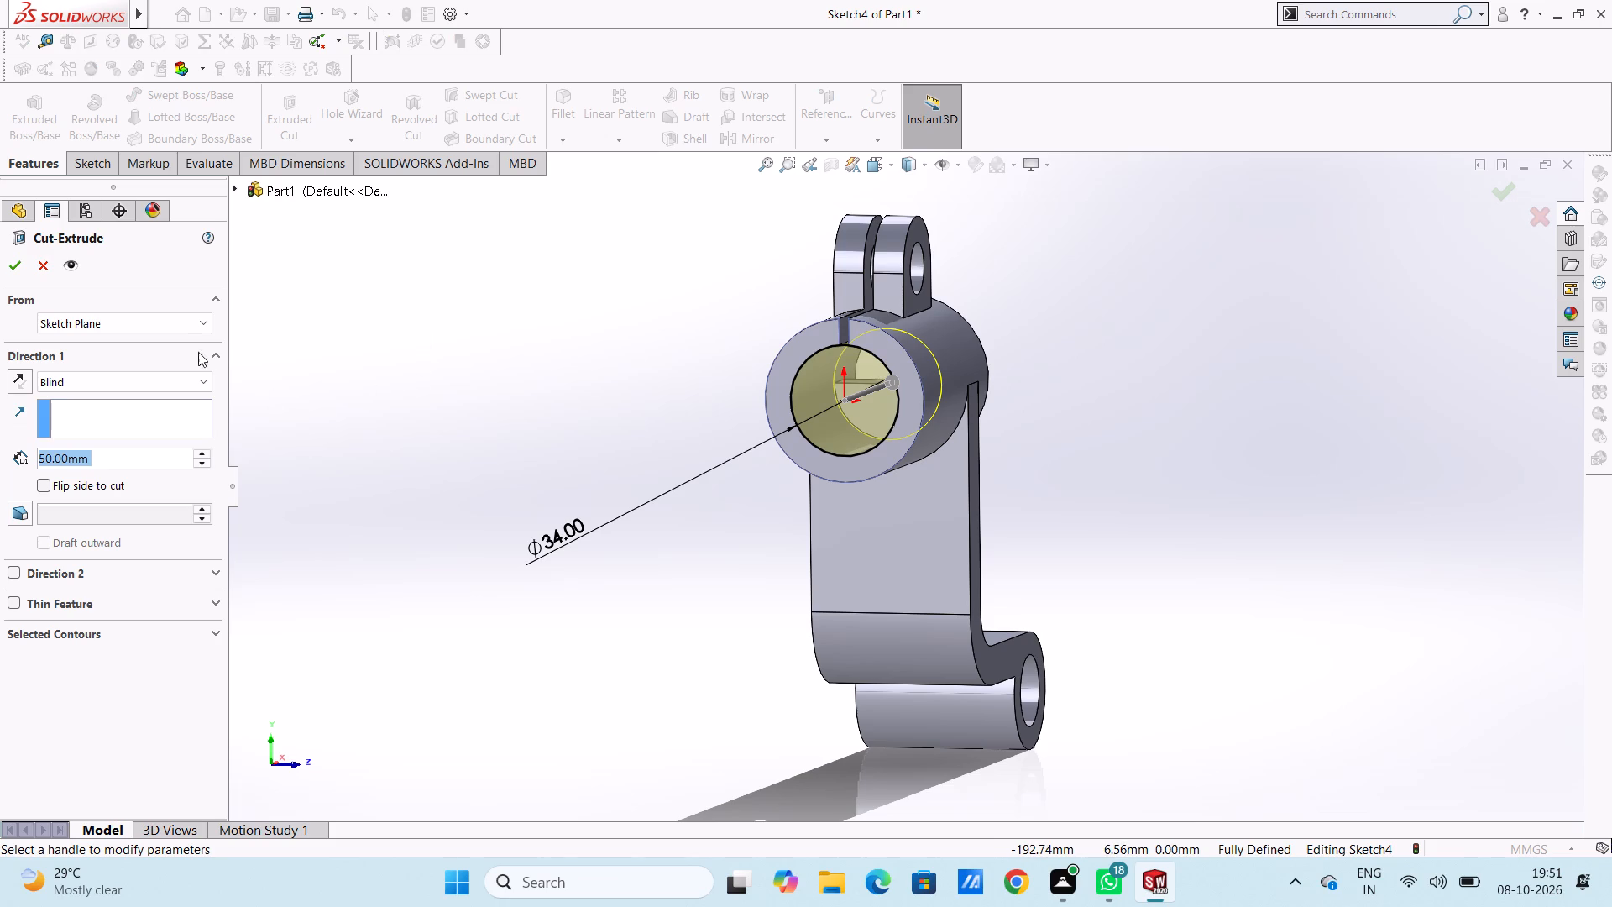
pyautogui.click(13, 270)
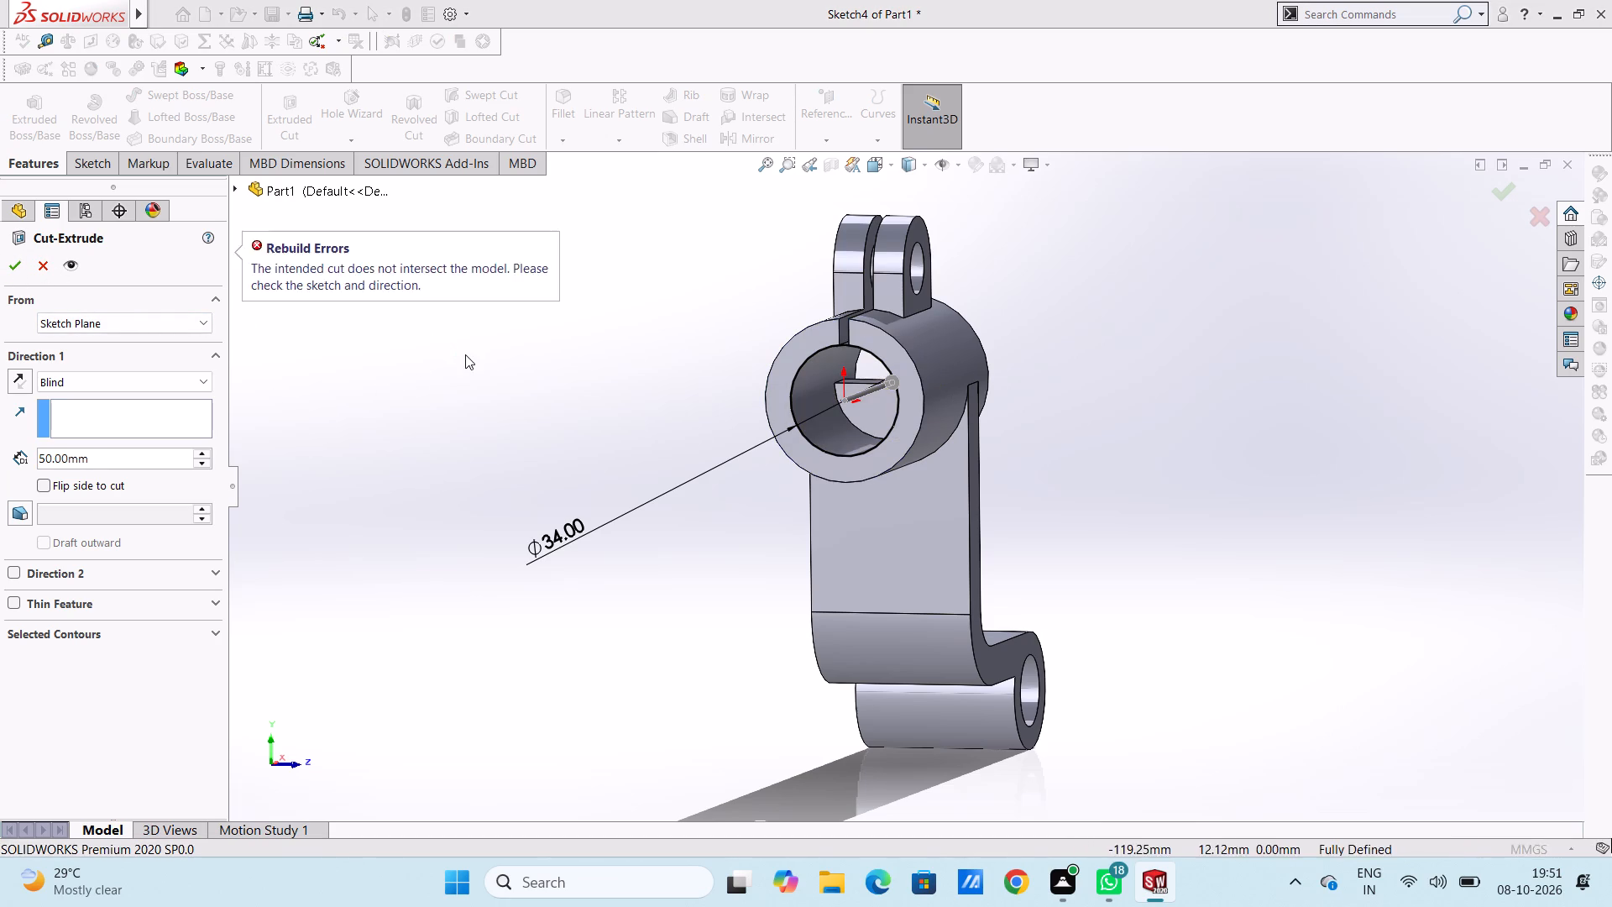
pyautogui.click(465, 354)
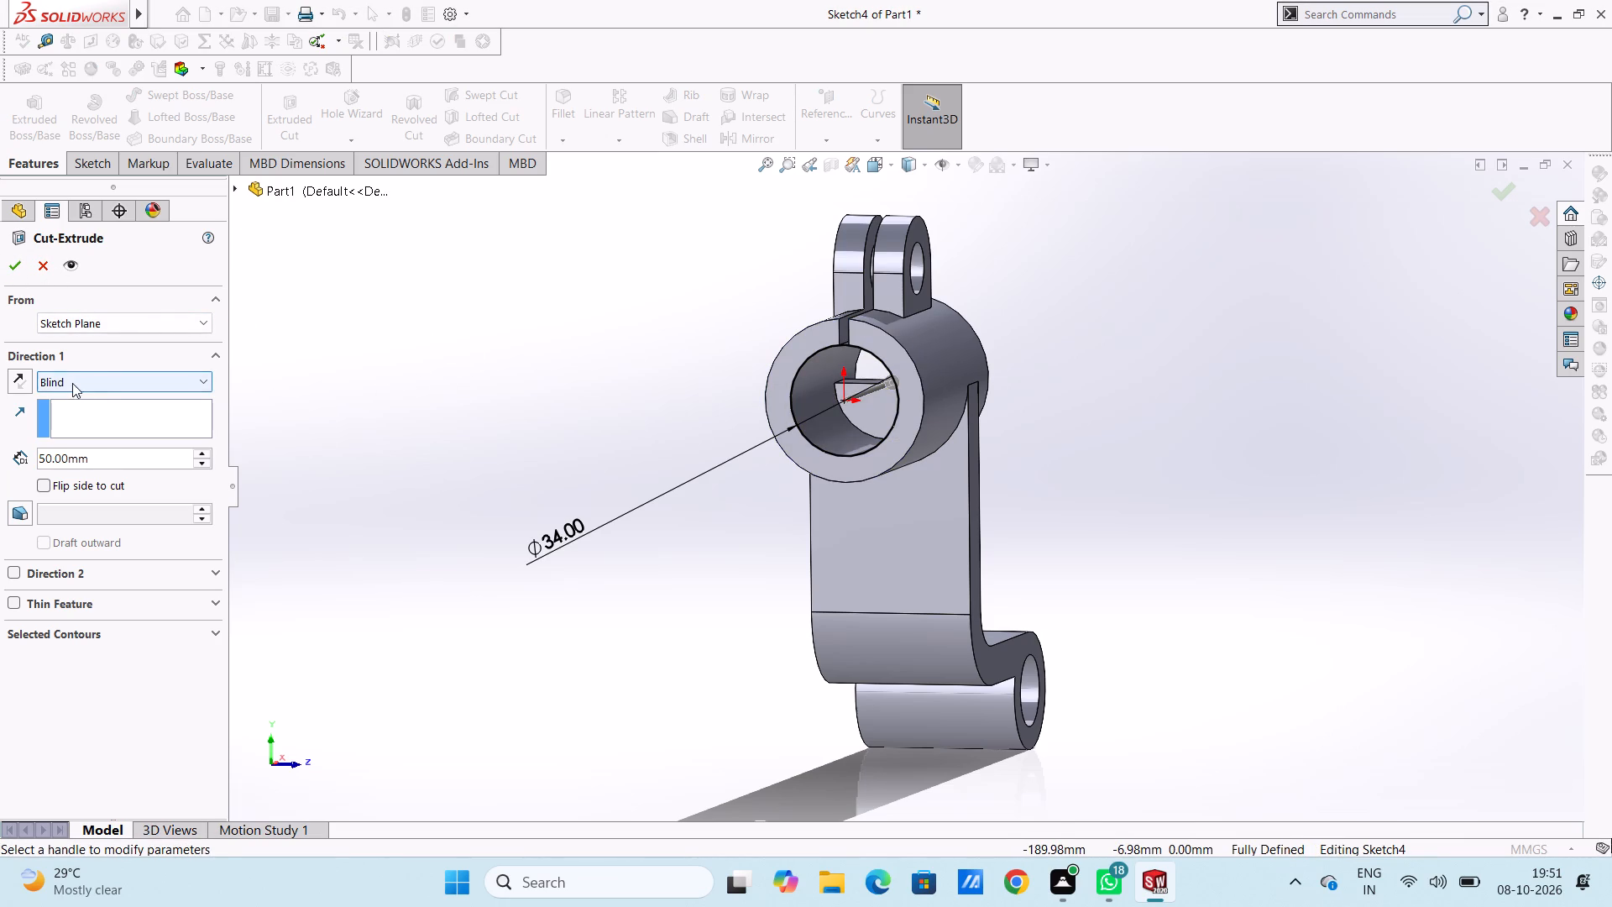
pyautogui.click(128, 452)
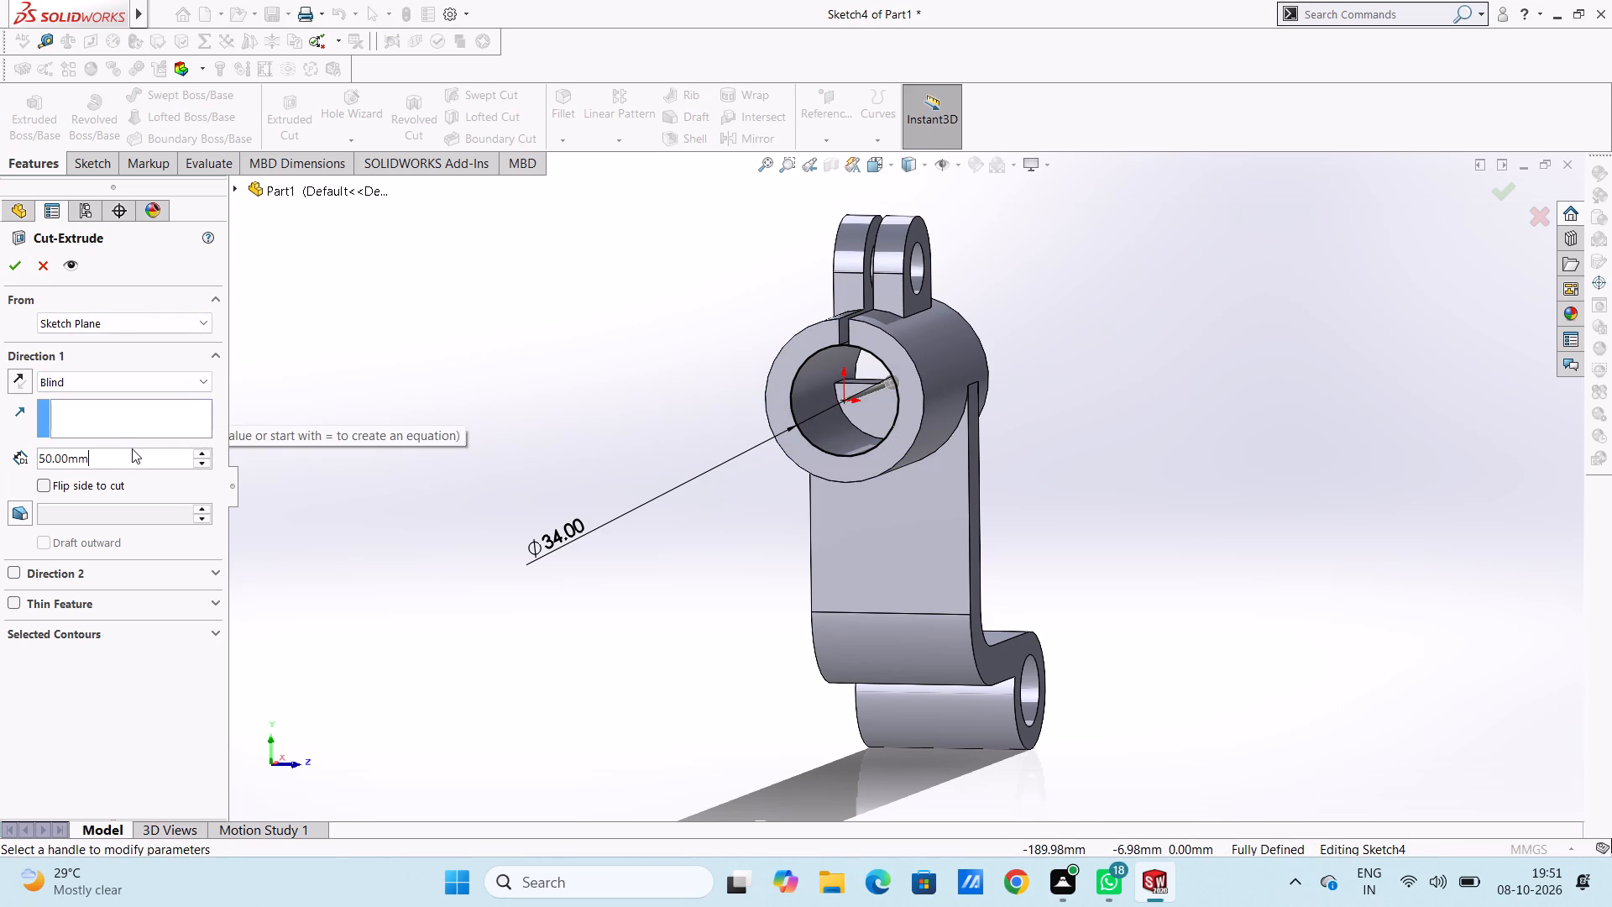
pyautogui.click(134, 452)
pyautogui.click(143, 463)
pyautogui.doubleClick(143, 463)
pyautogui.write('200')
pyautogui.press('Return')
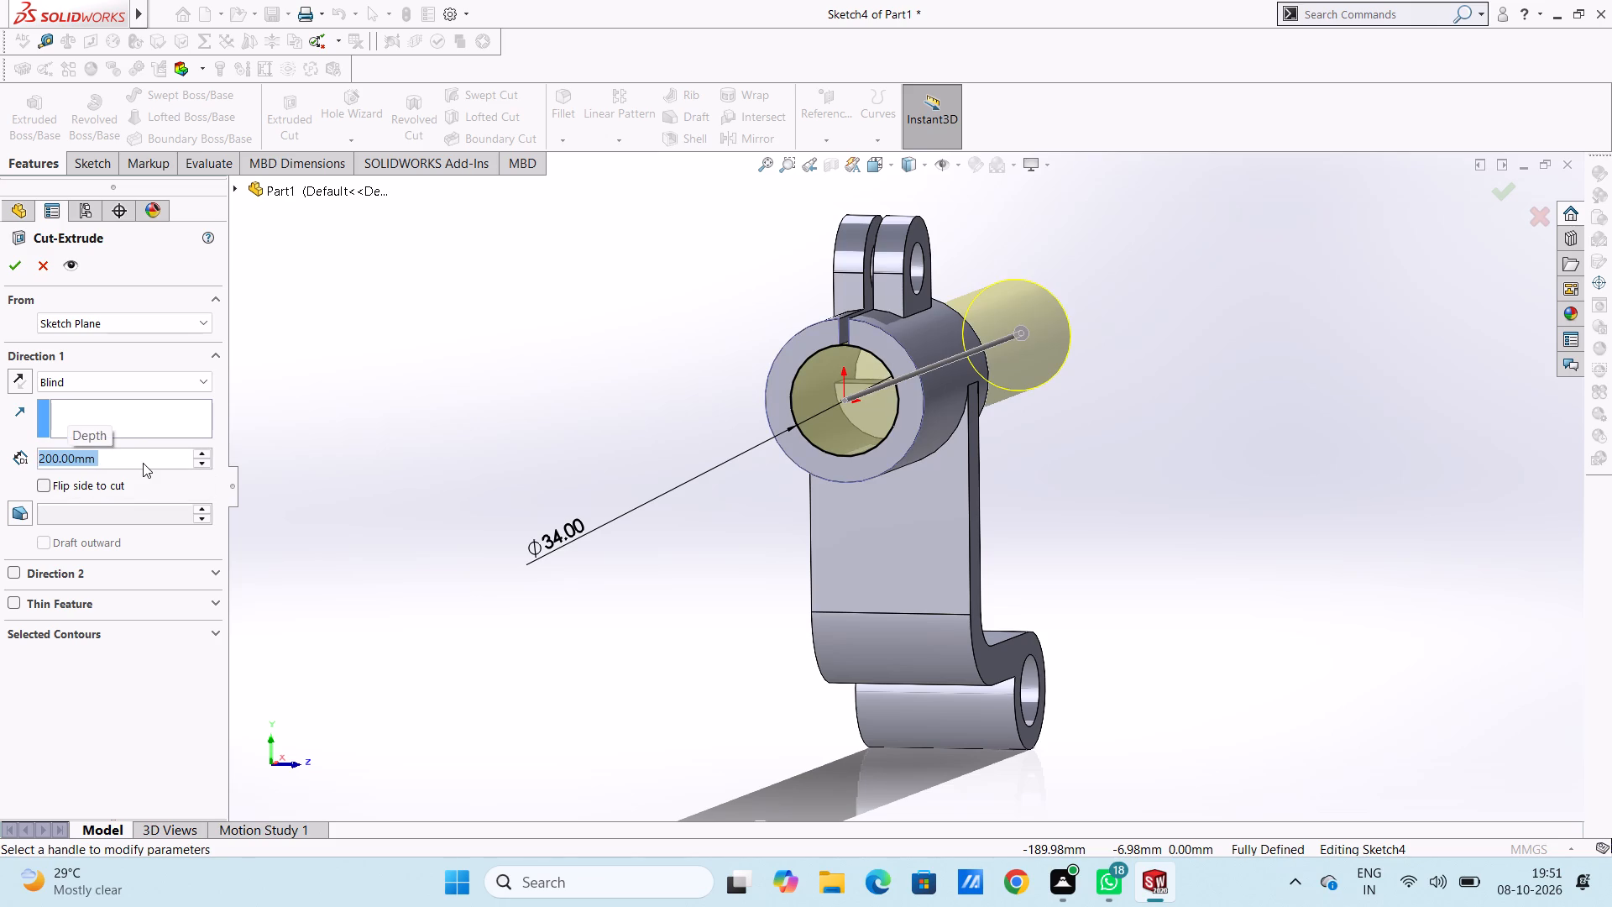
pyautogui.click(9, 276)
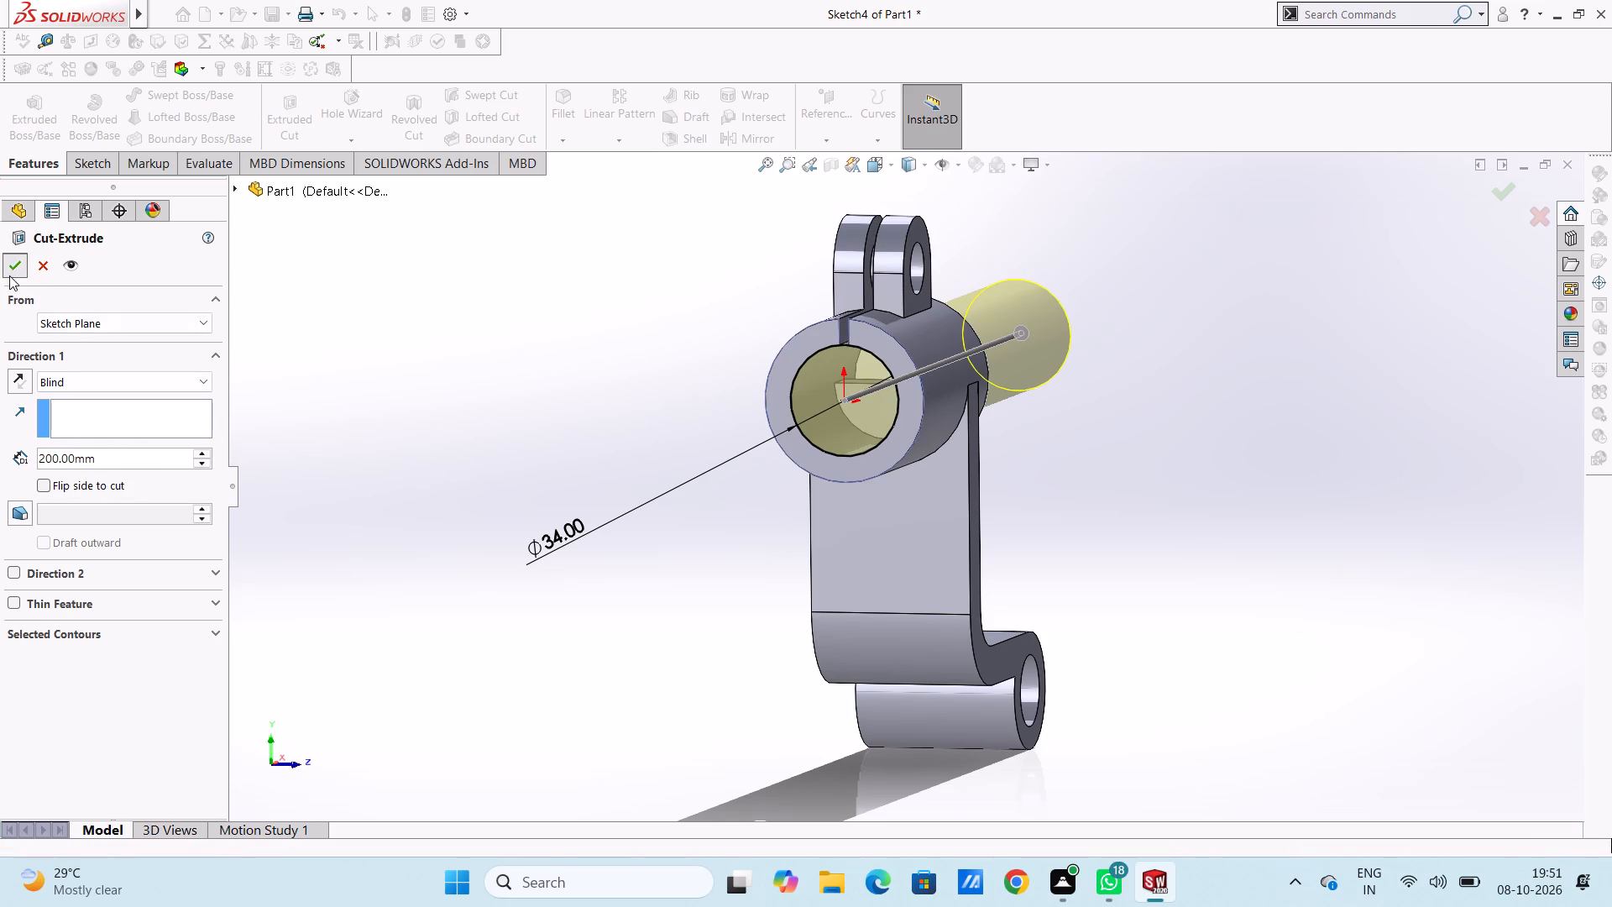
# Inspect the part from several sides, checking the cleared bore, the arm's junction with the cylinder, and where Plane1 lies.
pyautogui.click(438, 464)
pyautogui.moveTo(484, 443); pyautogui.dragTo(542, 468, button='middle')
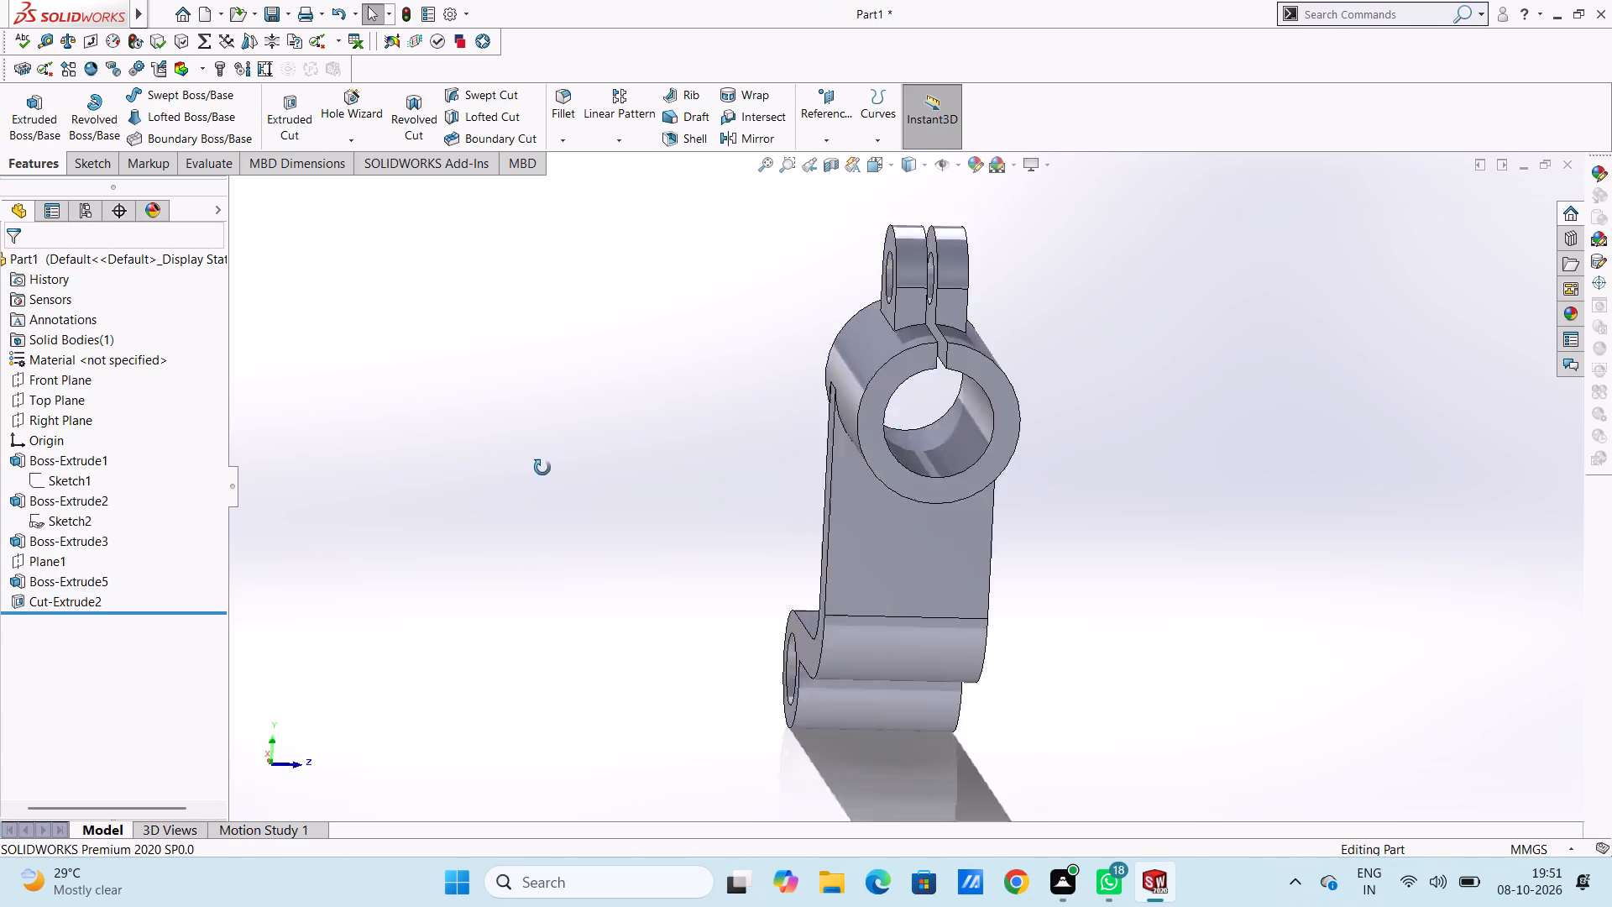
pyautogui.moveTo(542, 468); pyautogui.dragTo(468, 435, button='middle')
pyautogui.moveTo(507, 467); pyautogui.dragTo(385, 468, button='middle')
pyautogui.moveTo(522, 454); pyautogui.dragTo(498, 532, button='middle')
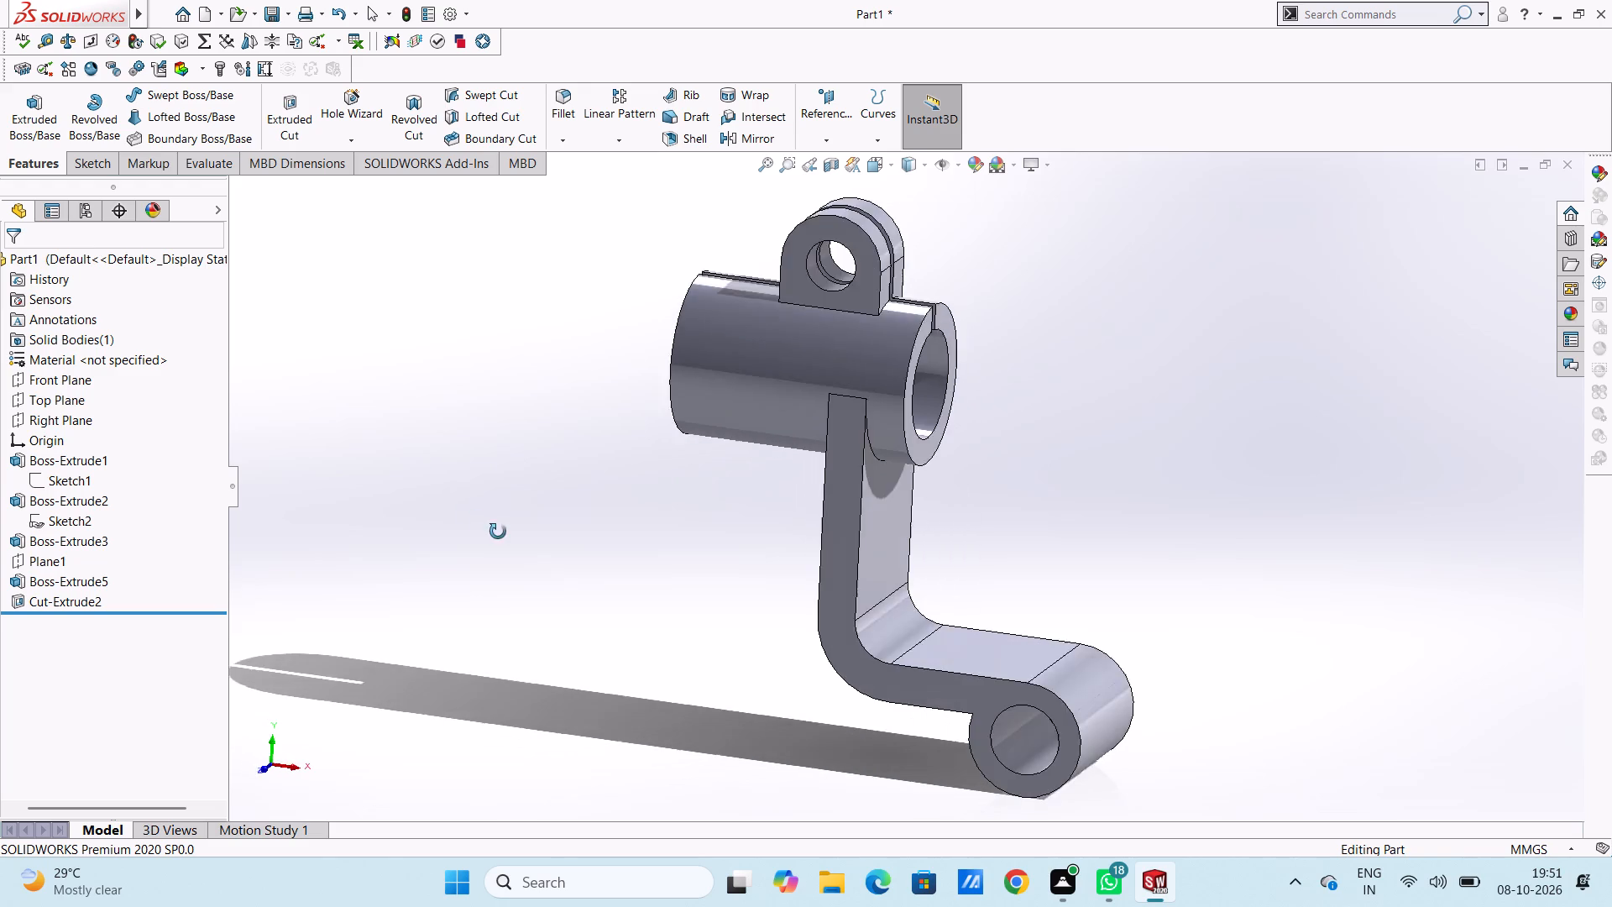
pyautogui.moveTo(498, 532); pyautogui.dragTo(471, 511, button='middle')
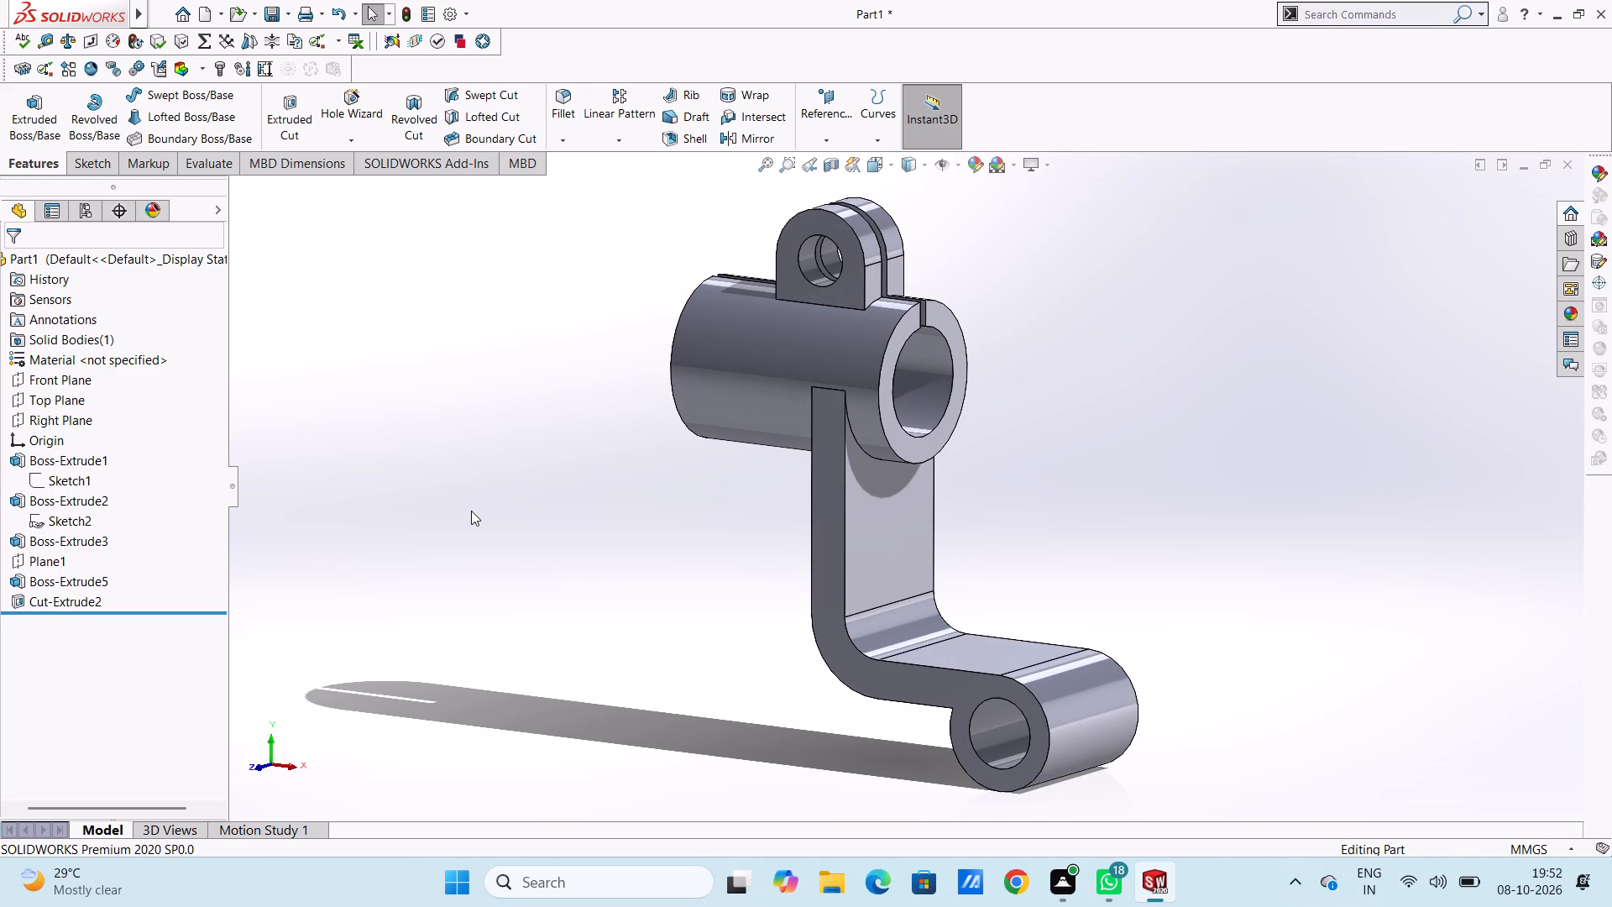
pyautogui.scroll(1, 507, 479)
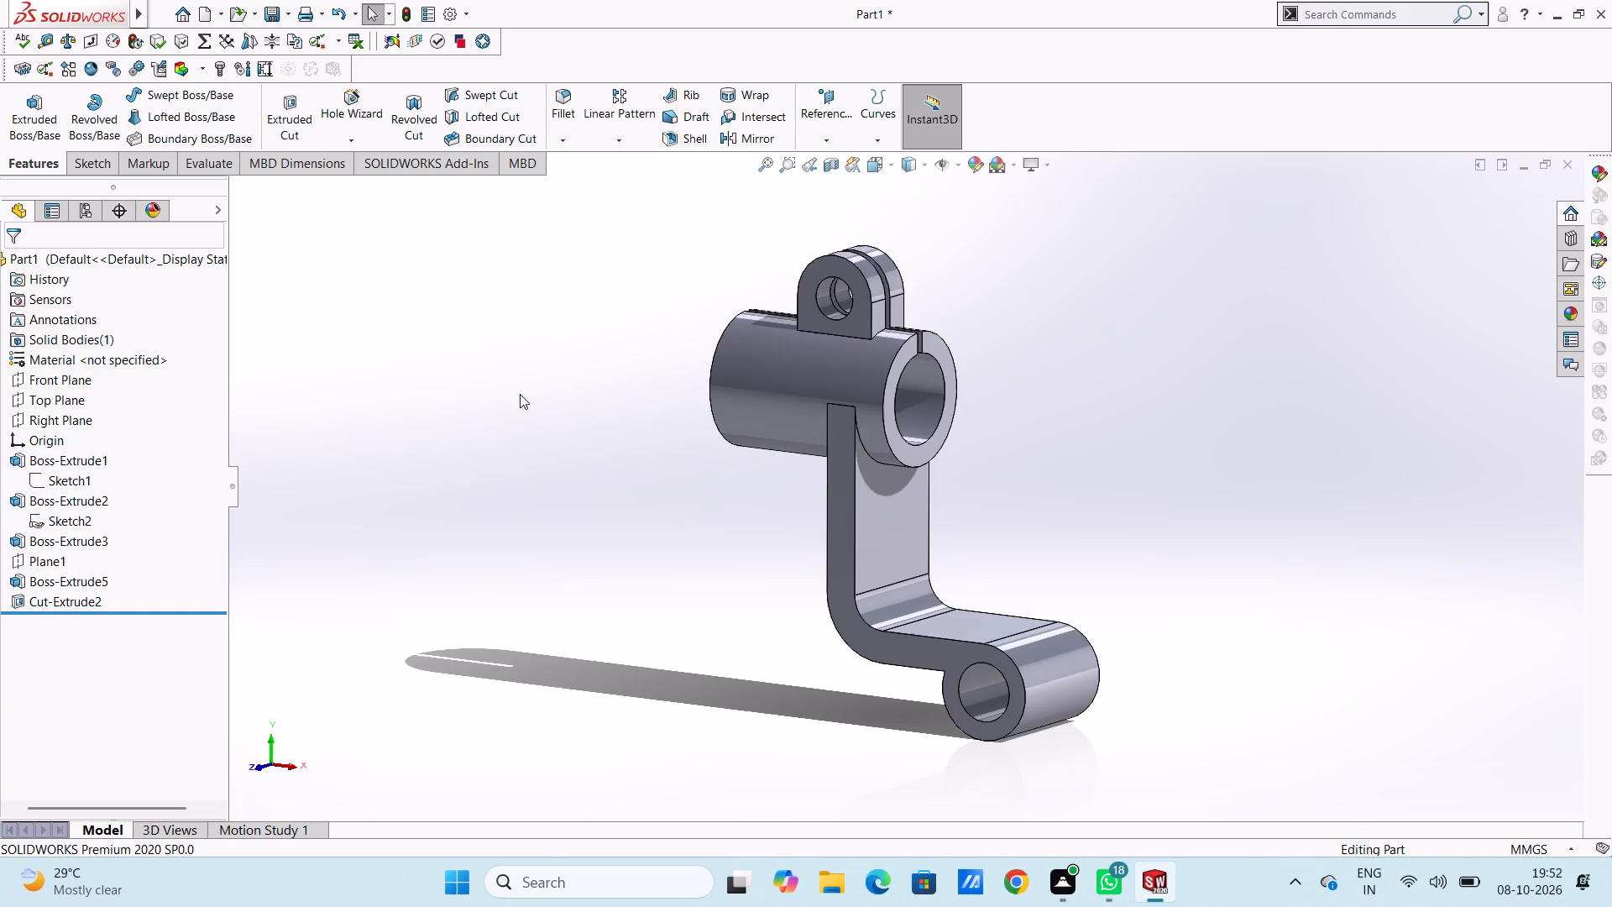
pyautogui.moveTo(543, 398); pyautogui.dragTo(655, 422, button='middle')
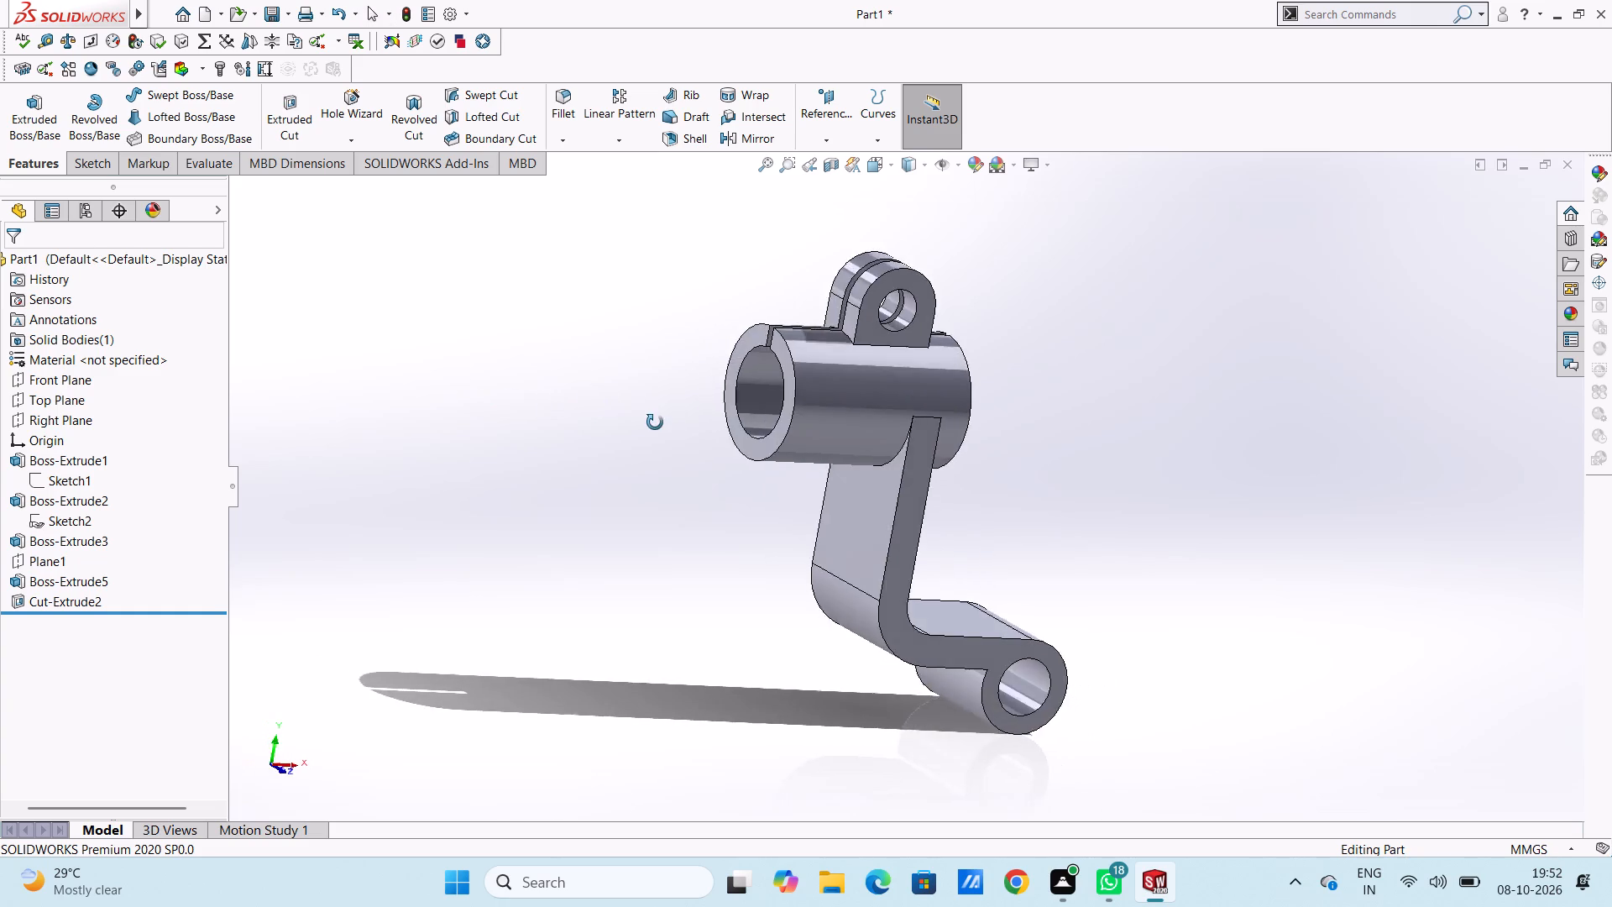
pyautogui.moveTo(655, 422); pyautogui.dragTo(538, 408, button='middle')
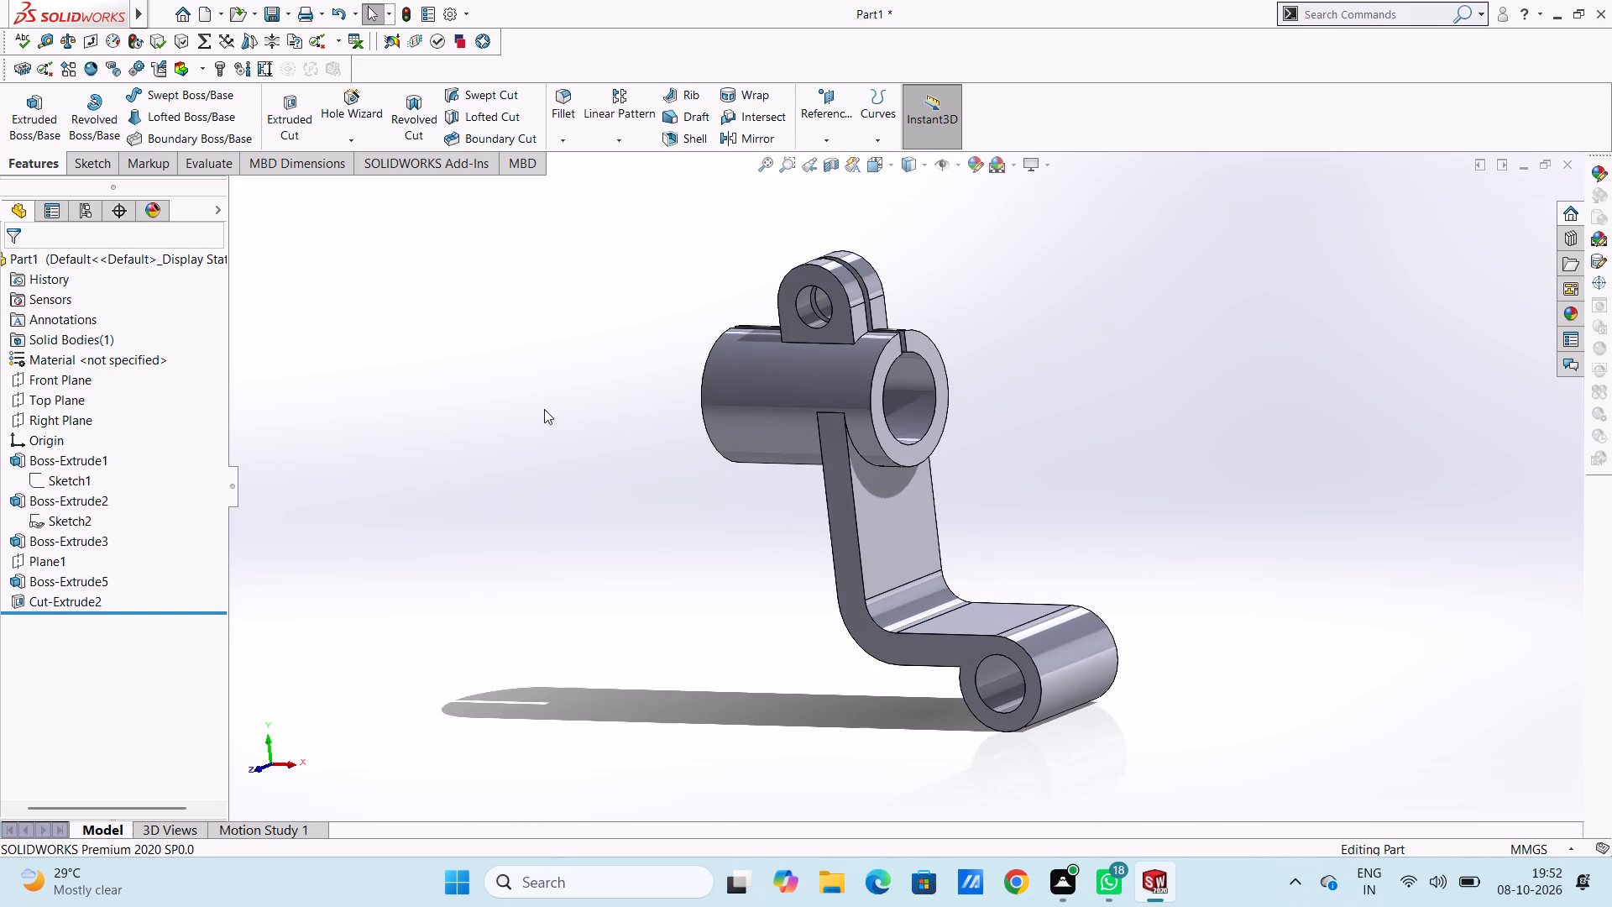
pyautogui.moveTo(640, 454); pyautogui.dragTo(670, 449, button='middle')
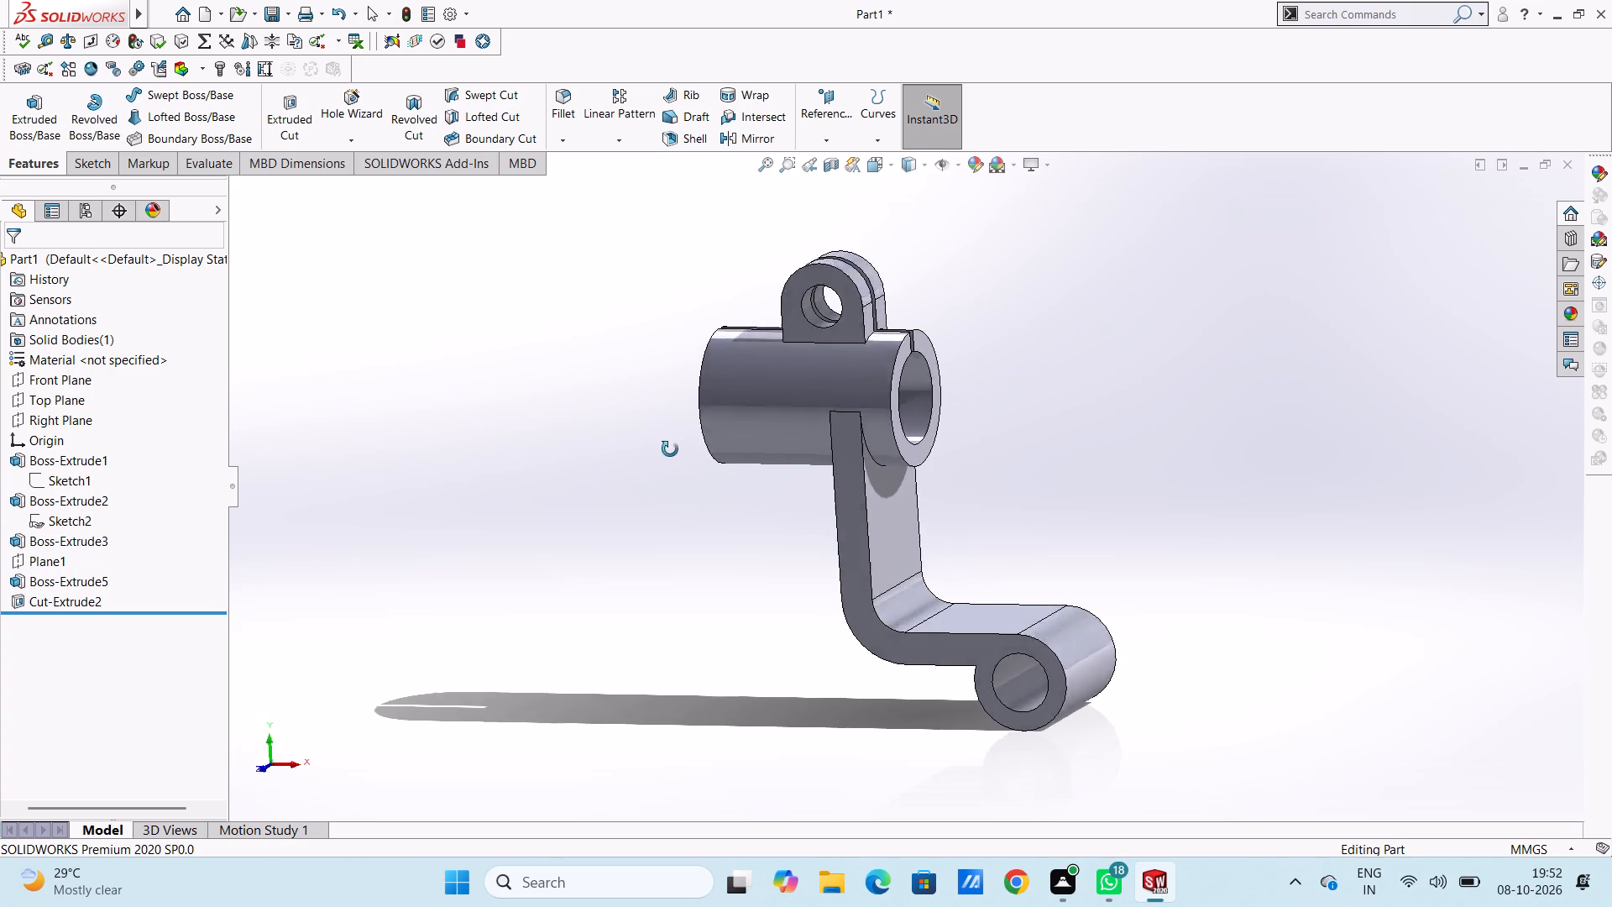
pyautogui.moveTo(670, 449); pyautogui.dragTo(871, 469, button='middle')
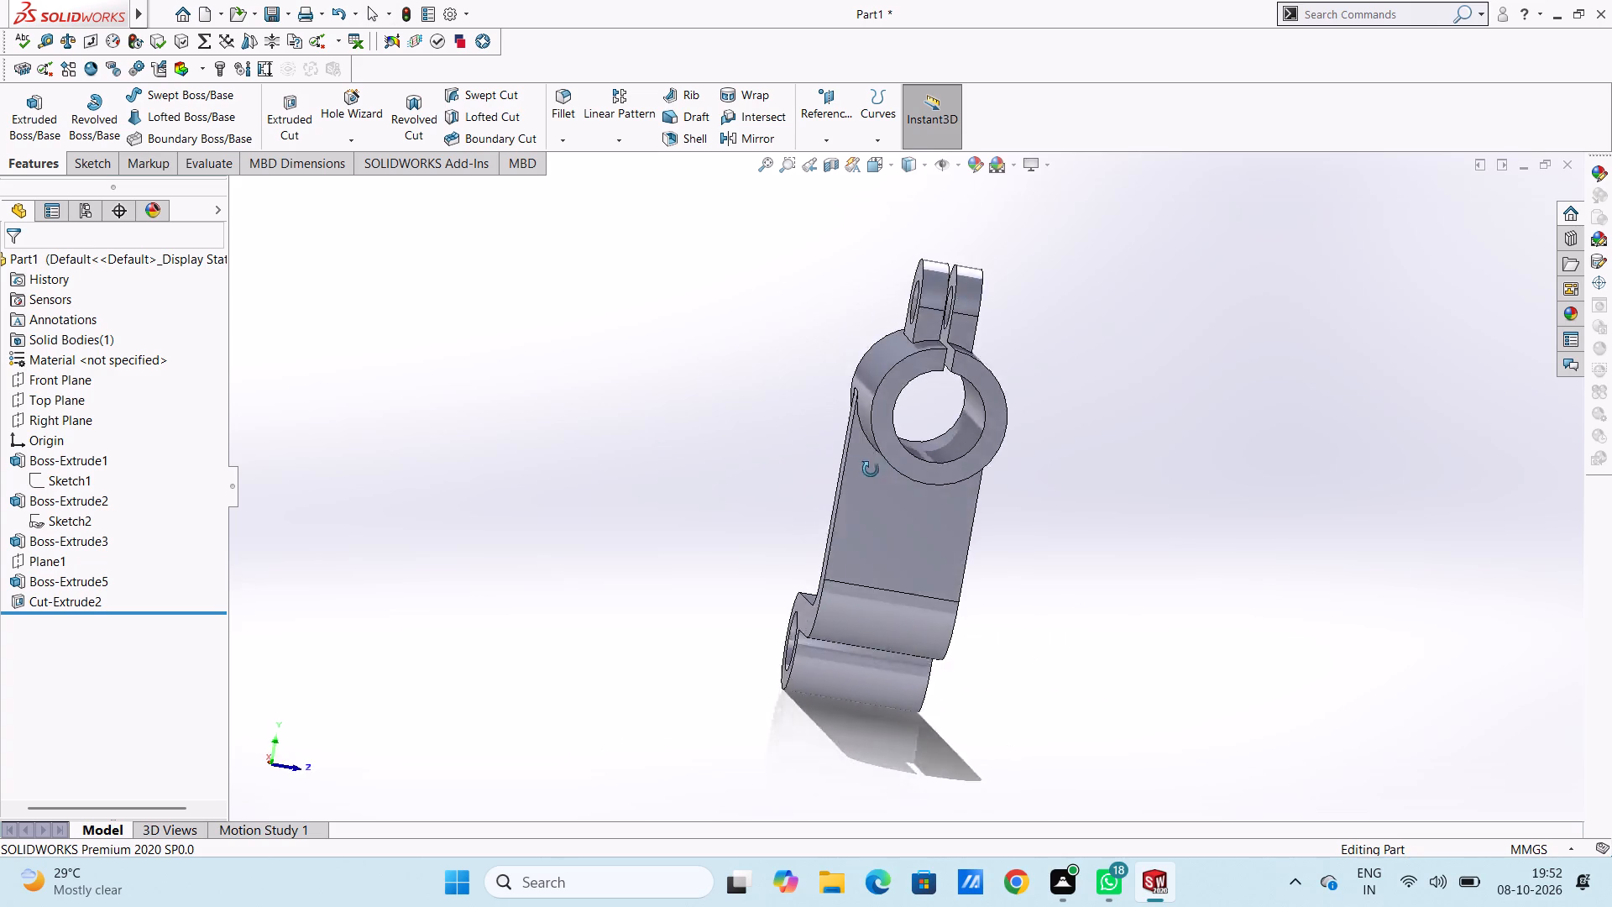
pyautogui.moveTo(871, 469); pyautogui.dragTo(833, 449, button='middle')
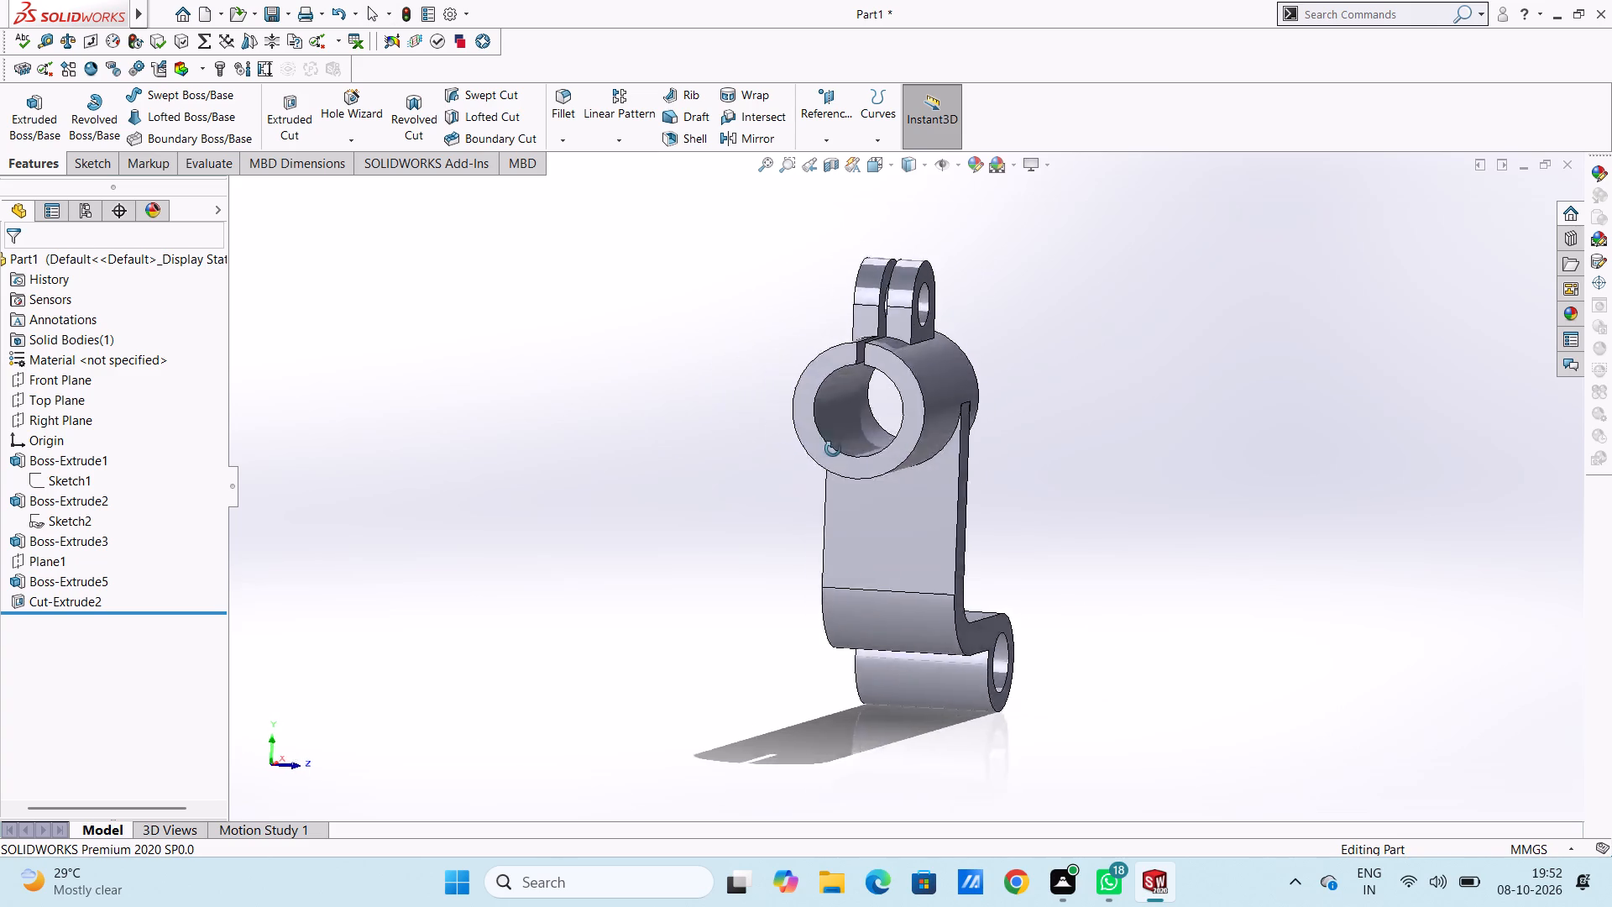
pyautogui.moveTo(833, 449); pyautogui.dragTo(758, 453, button='middle')
pyautogui.scroll(-2, 47, 604)
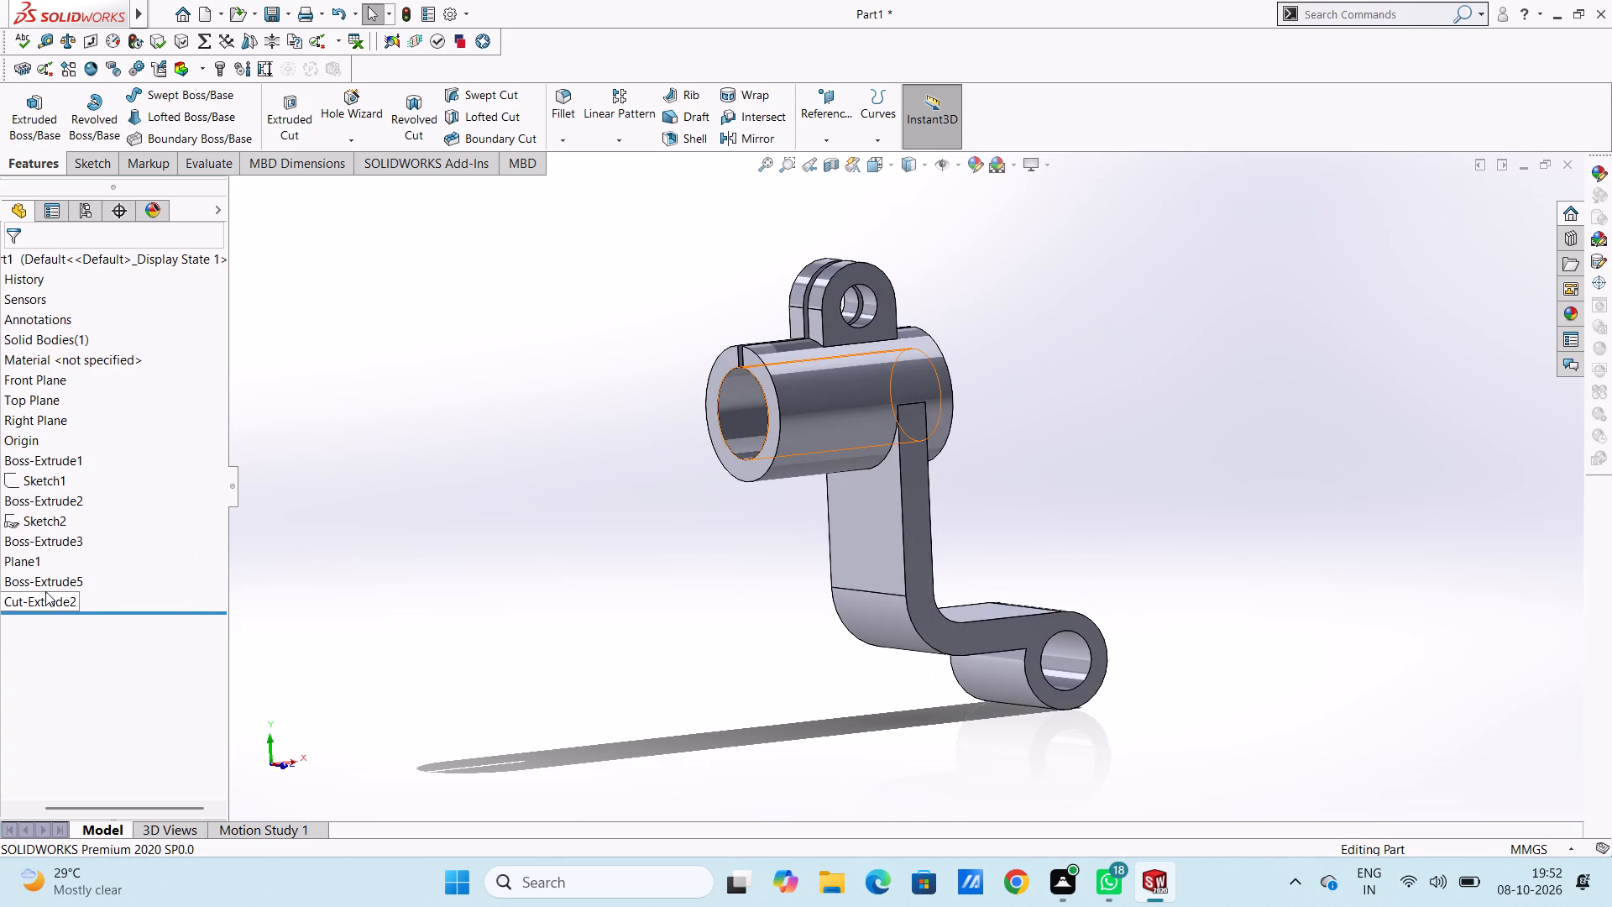
pyautogui.scroll(3, 47, 586)
pyautogui.click(42, 559)
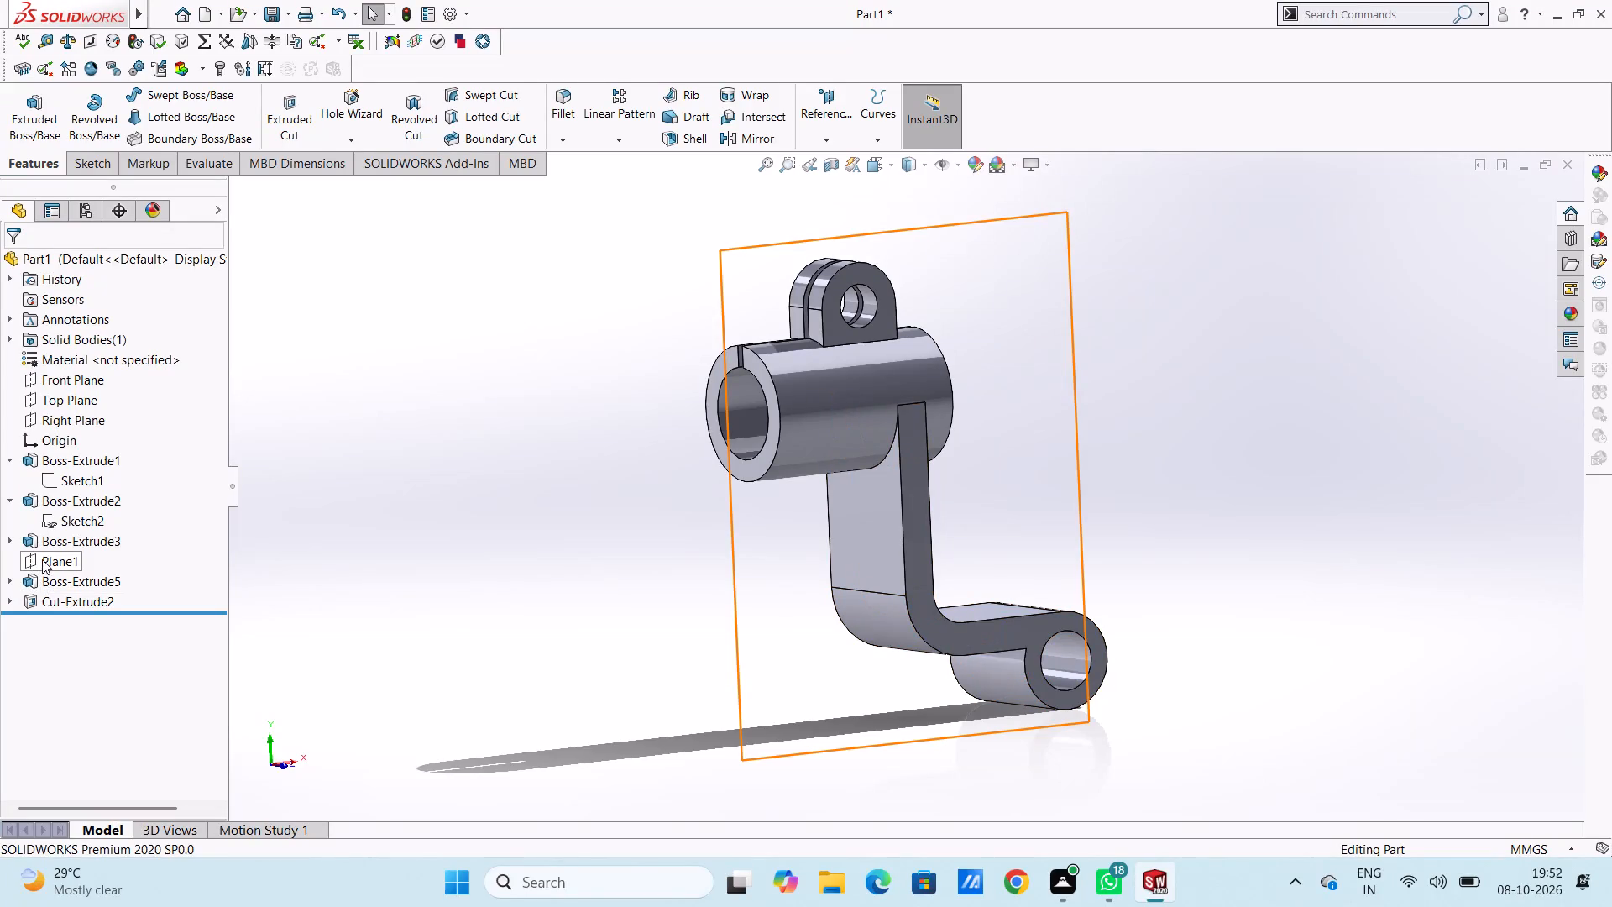
pyautogui.middleClick(521, 561)
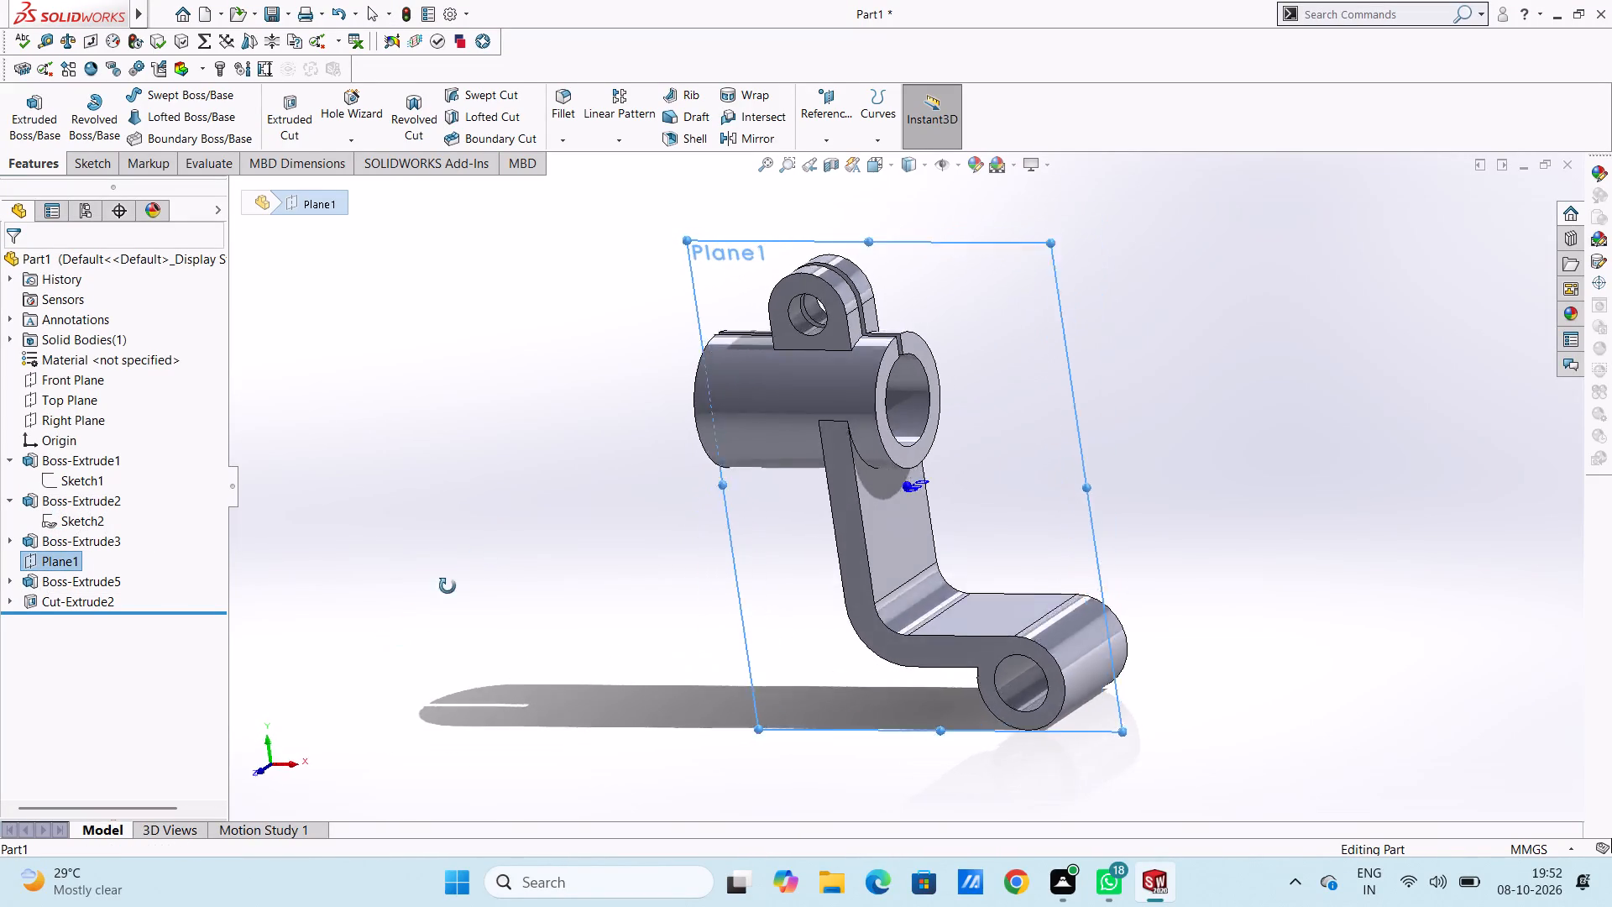
pyautogui.click(777, 585)
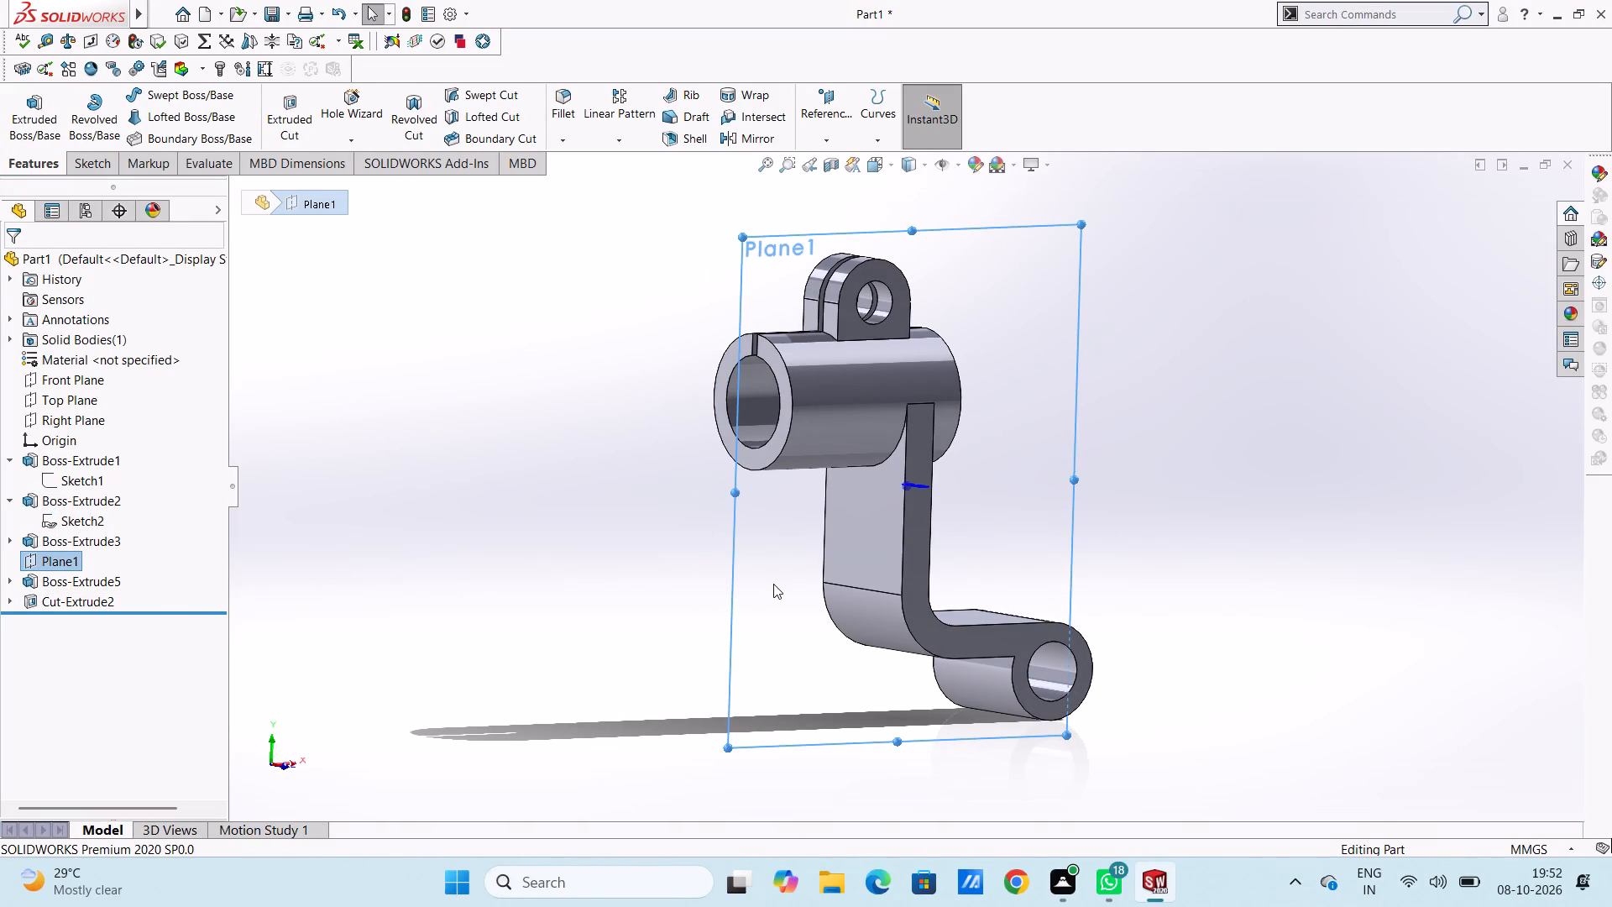
pyautogui.moveTo(705, 579); pyautogui.dragTo(656, 589, button='middle')
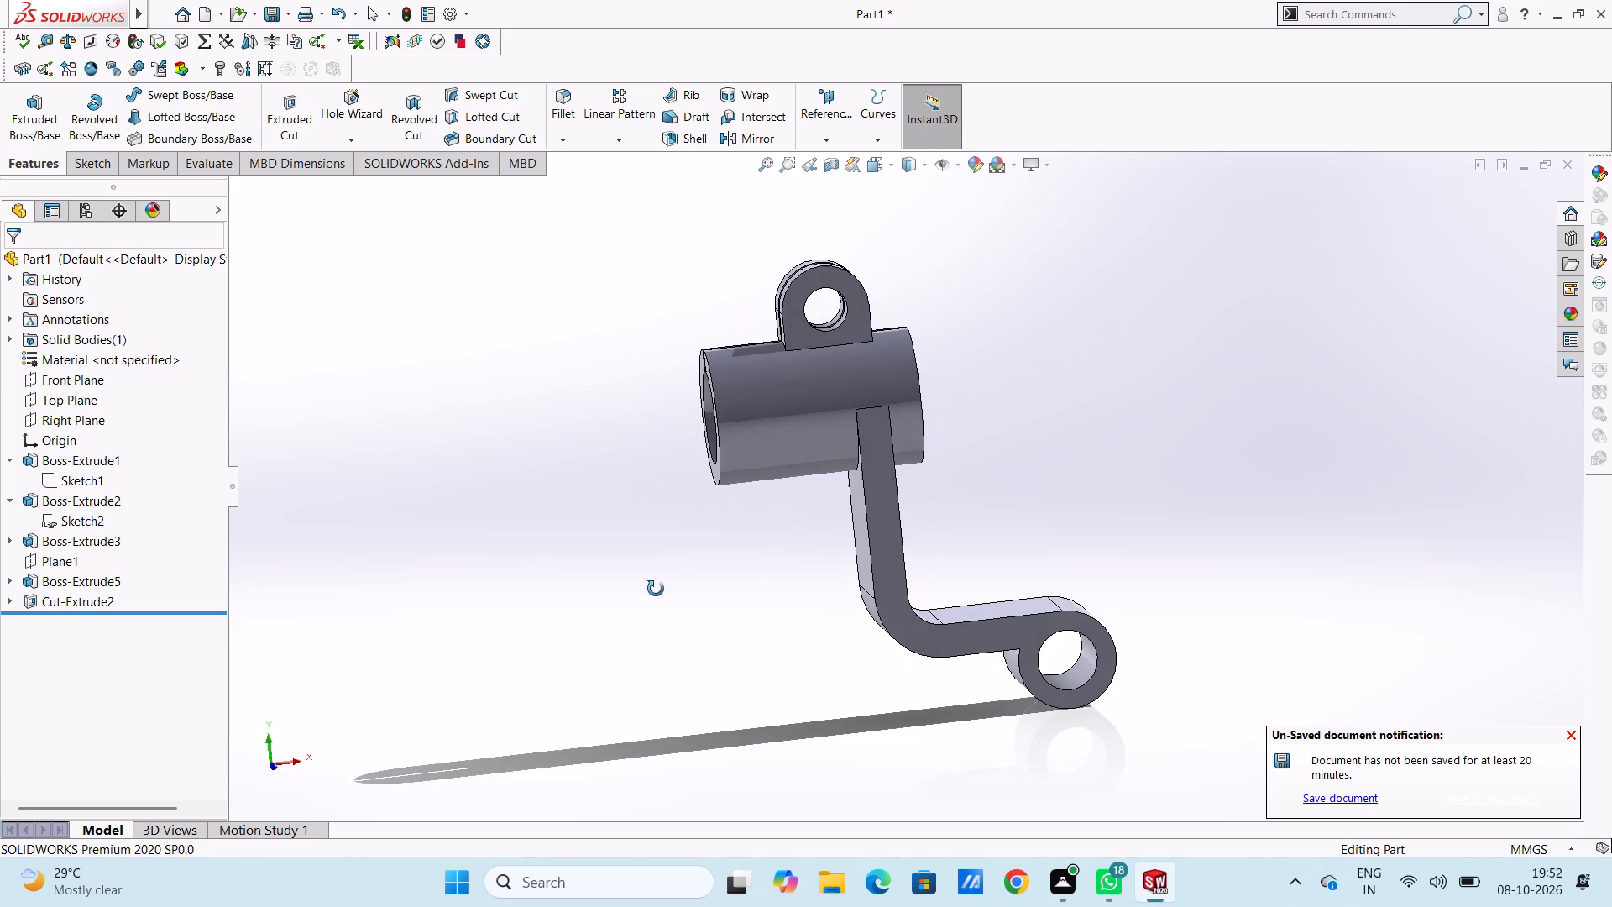
pyautogui.moveTo(656, 589); pyautogui.dragTo(709, 597, button='middle')
pyautogui.moveTo(715, 595); pyautogui.dragTo(675, 585, button='middle')
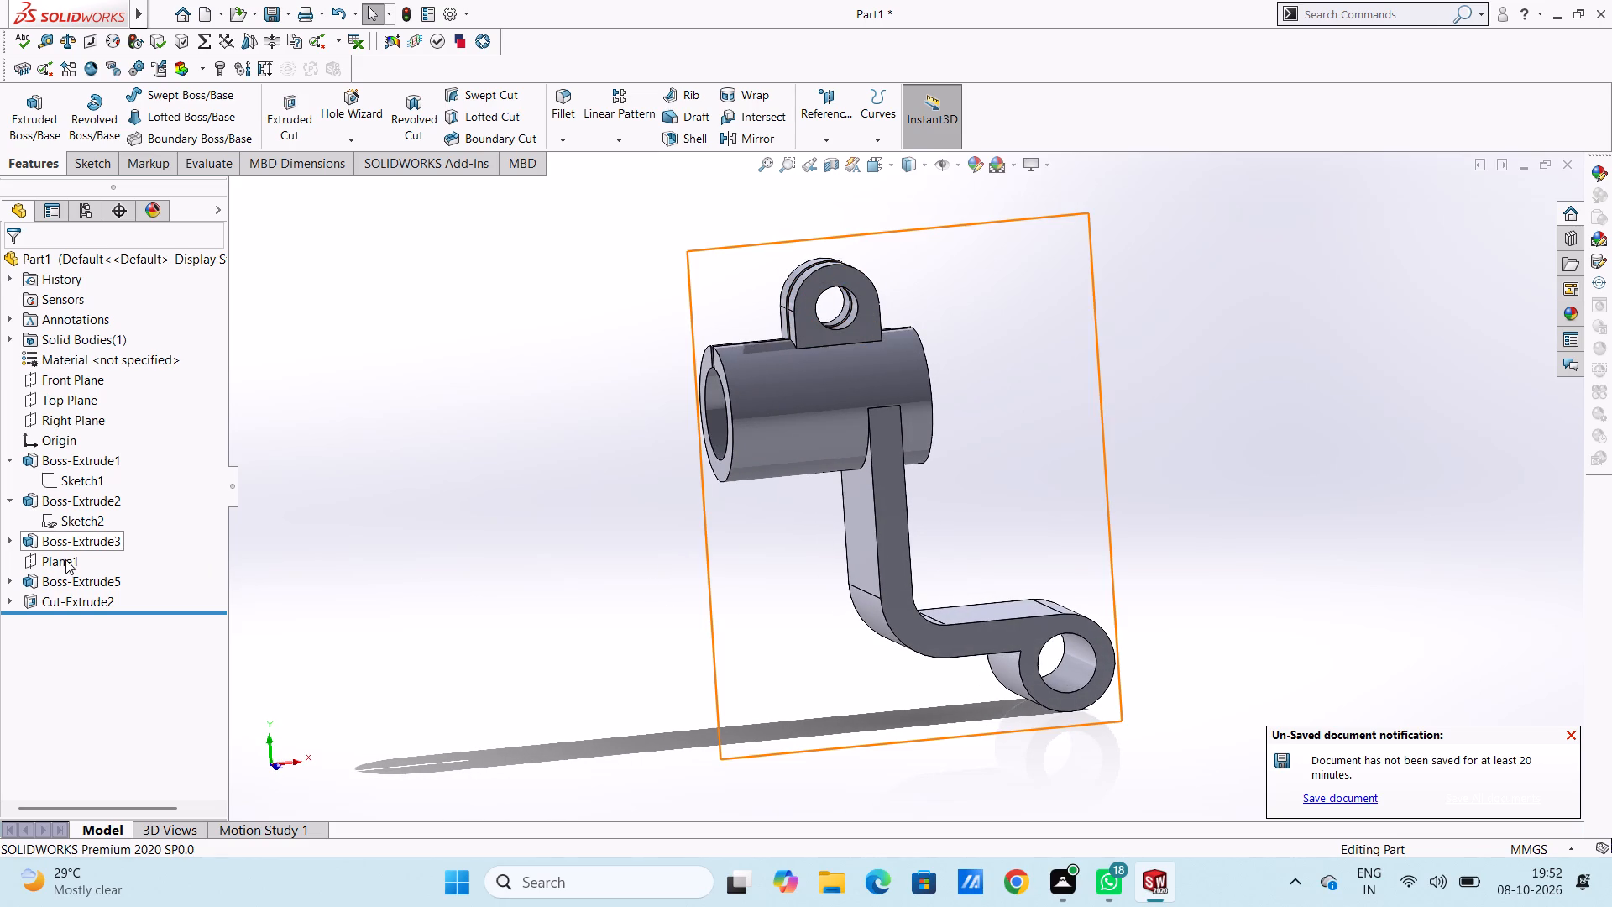
# On Plane1, sketch a vertical line about 108 mm long down from inside the cylinder and a horizontal line about 110 mm to the ring's lowest point.
pyautogui.click(68, 560)
pyautogui.click(86, 537)
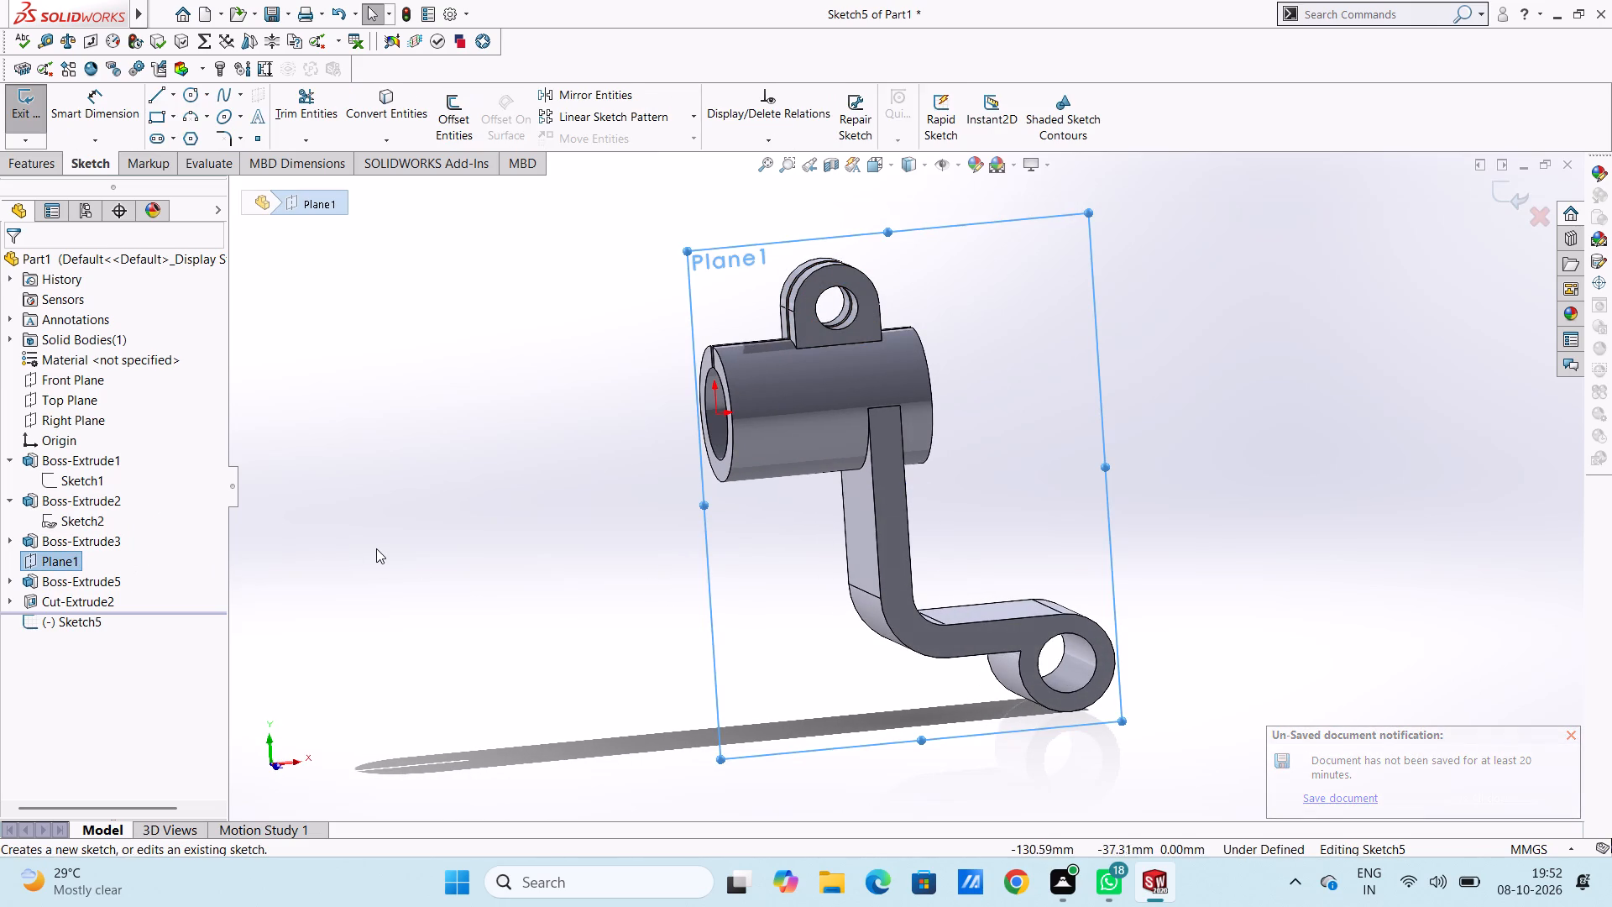
pyautogui.click(376, 548)
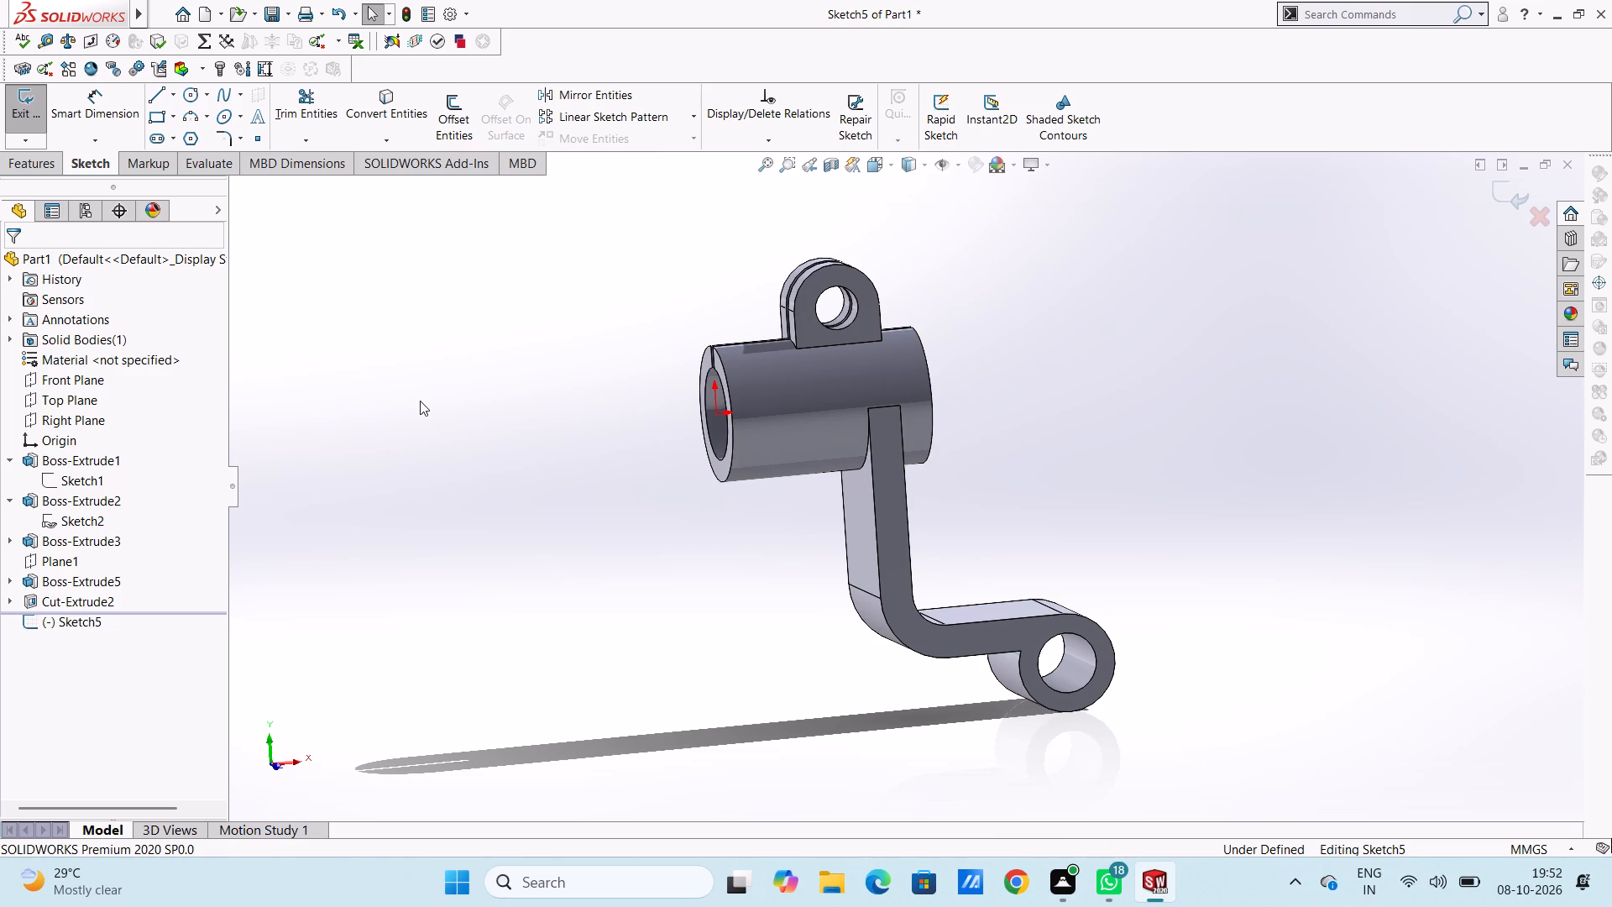
pyautogui.hotkey('ctrl', '1')
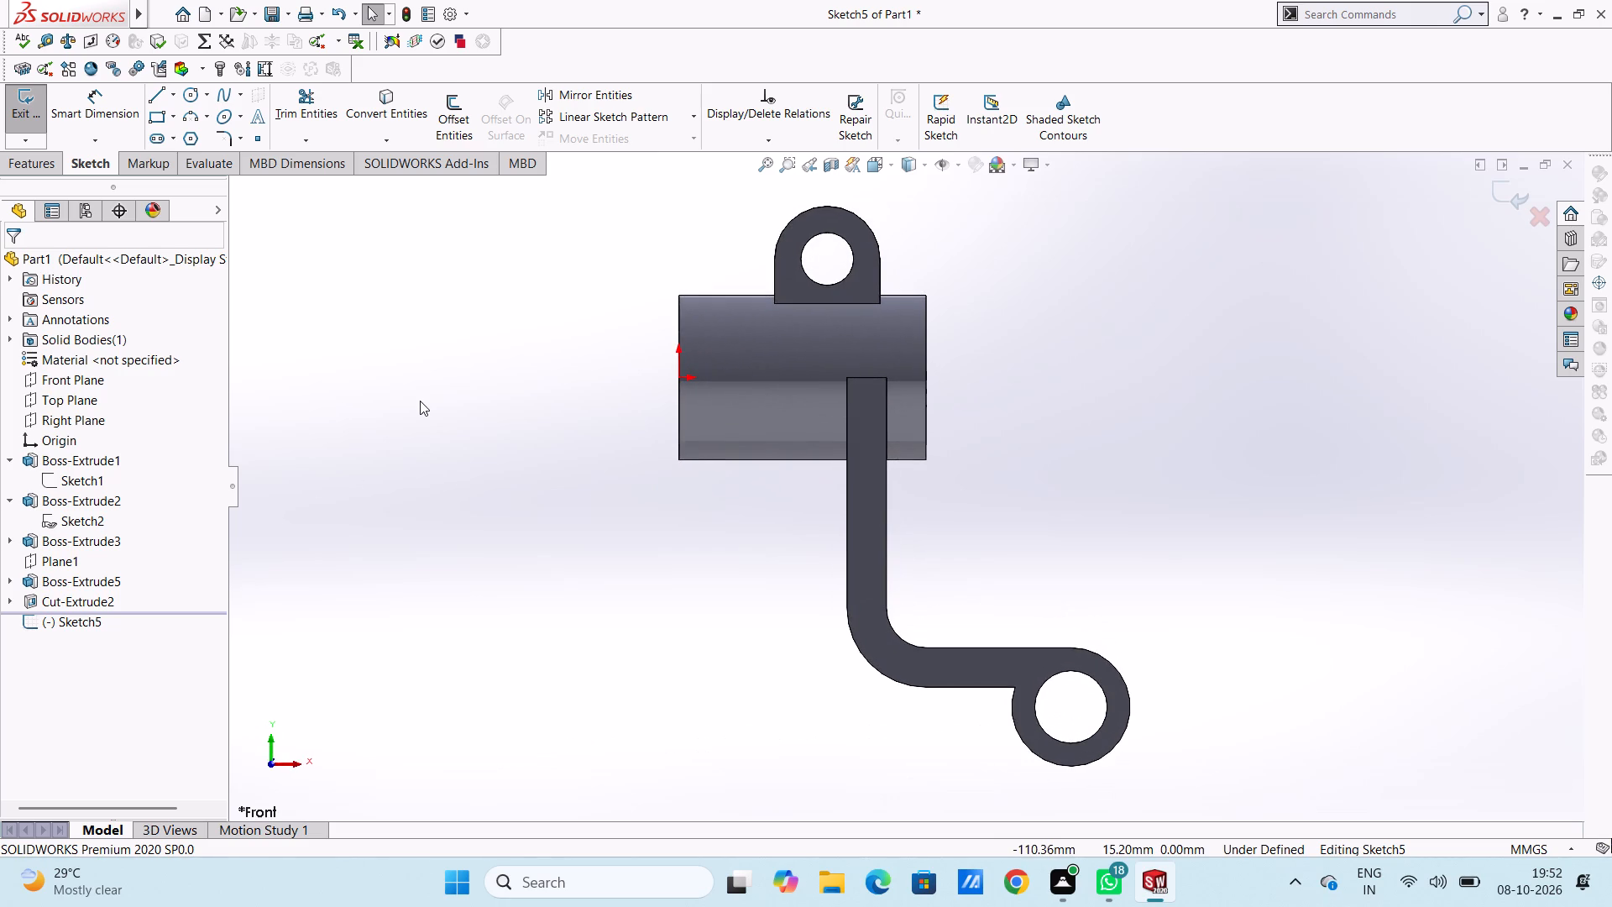
pyautogui.scroll(4, 420, 401)
pyautogui.scroll(-1, 1149, 615)
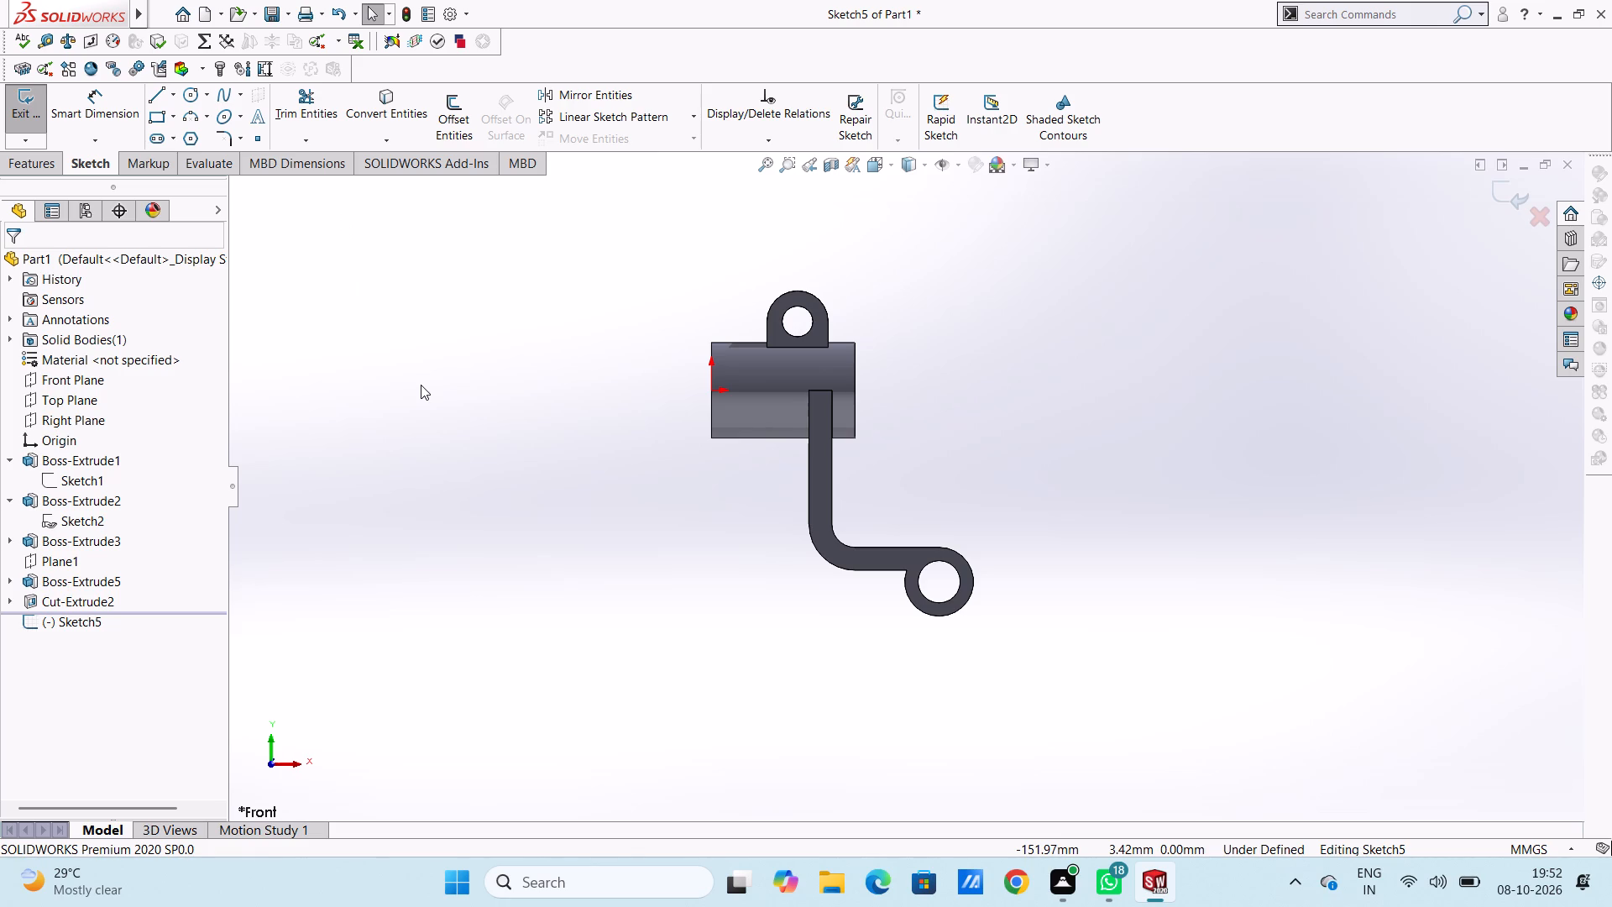
pyautogui.click(162, 99)
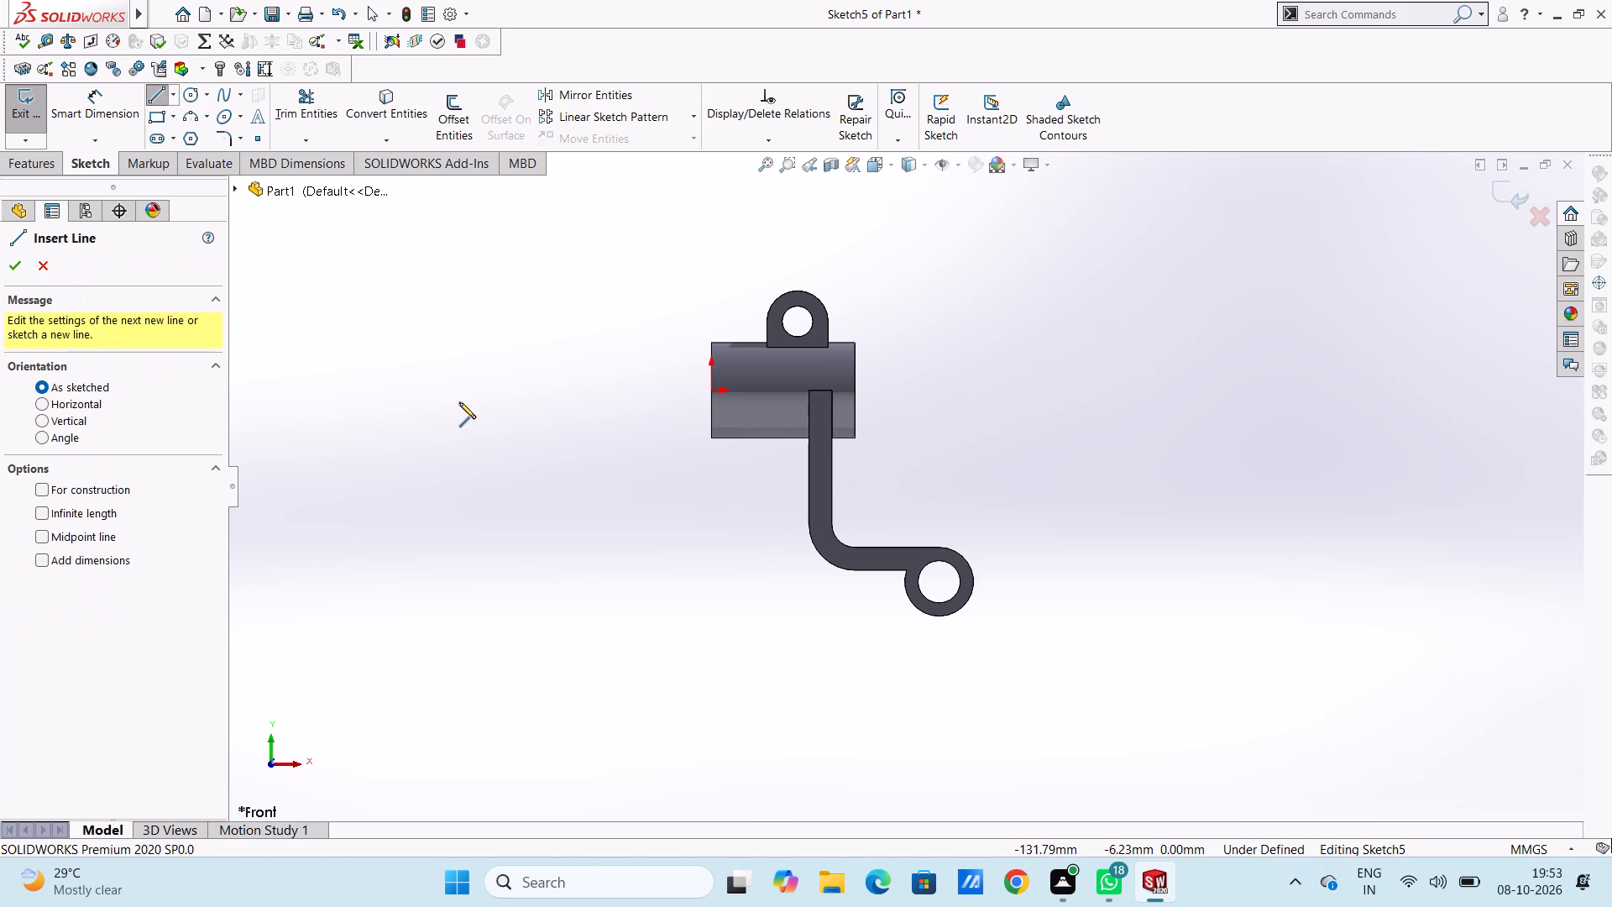
pyautogui.click(729, 409)
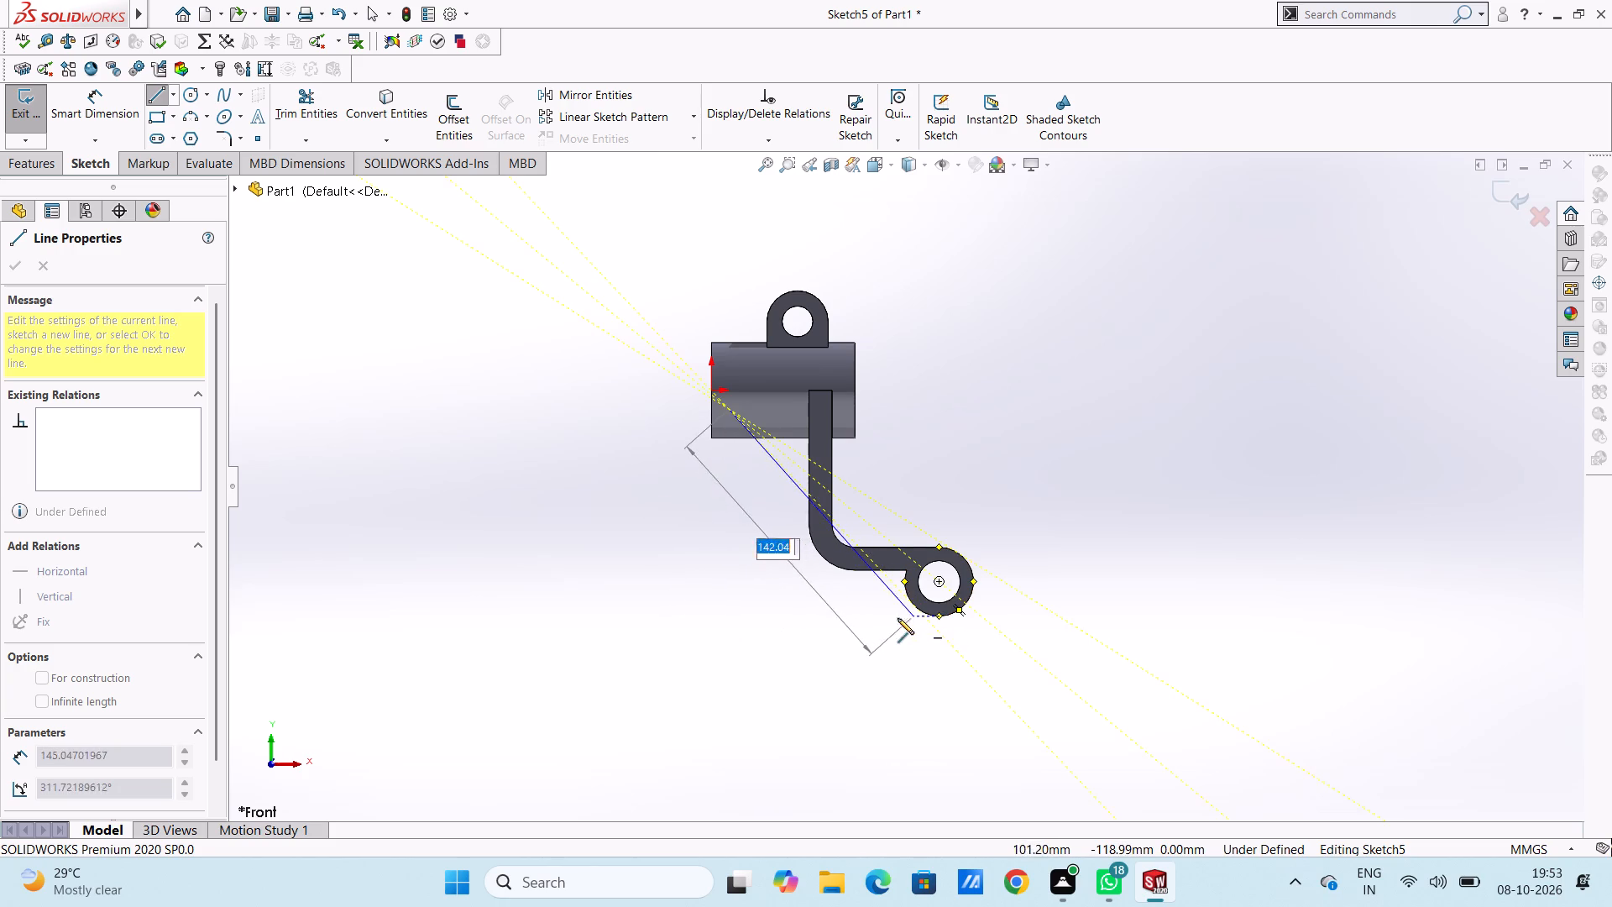
pyautogui.click(725, 614)
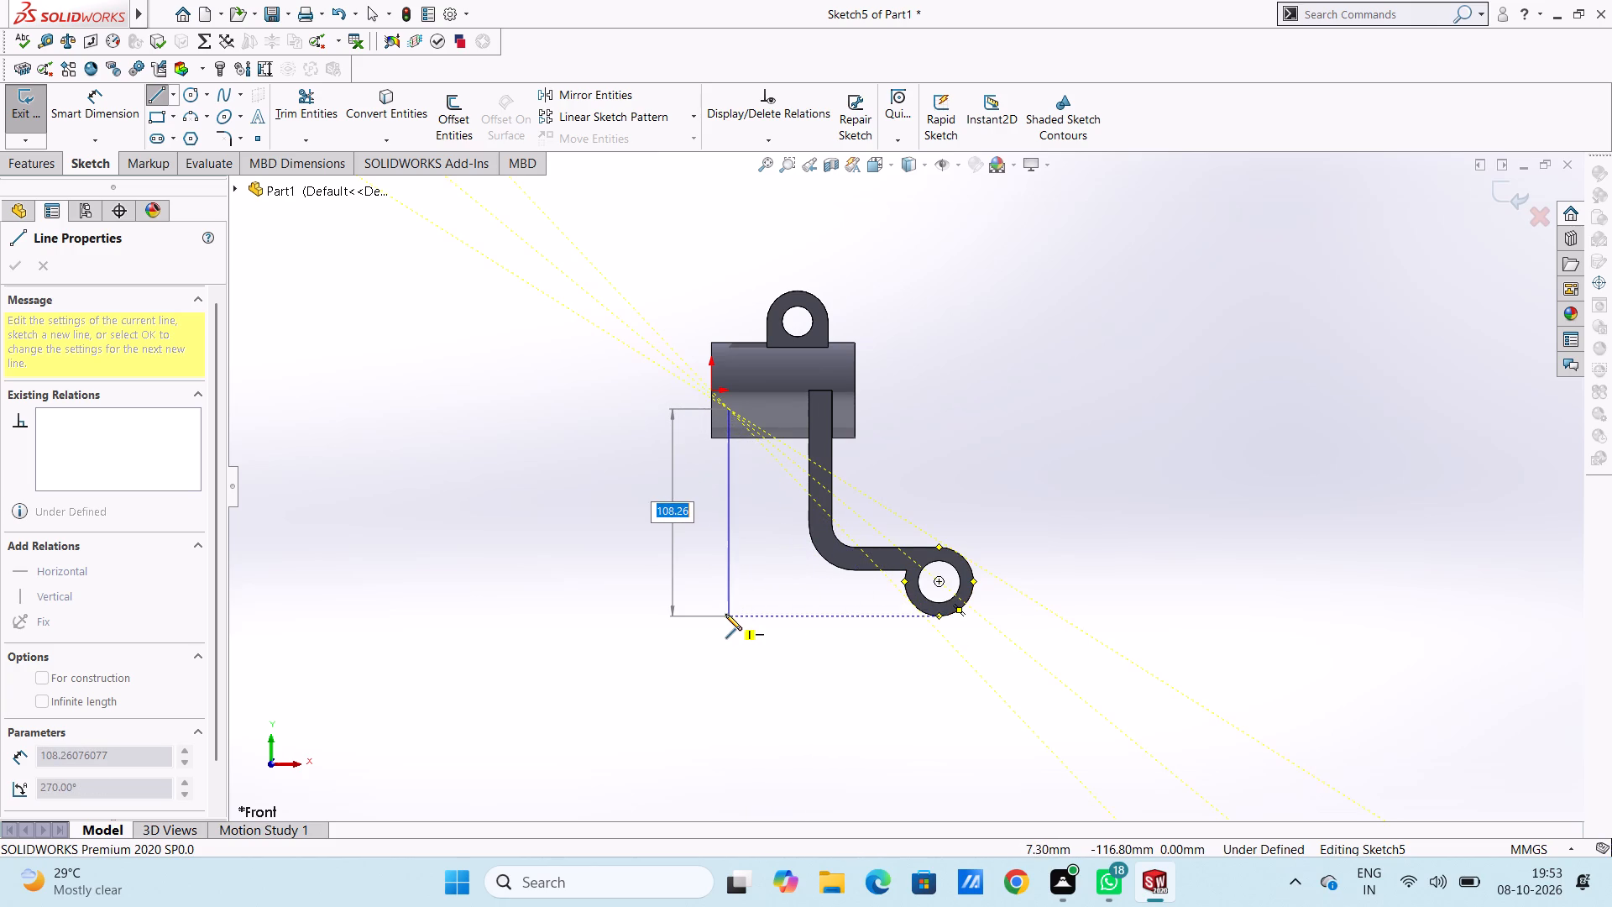
pyautogui.click(939, 616)
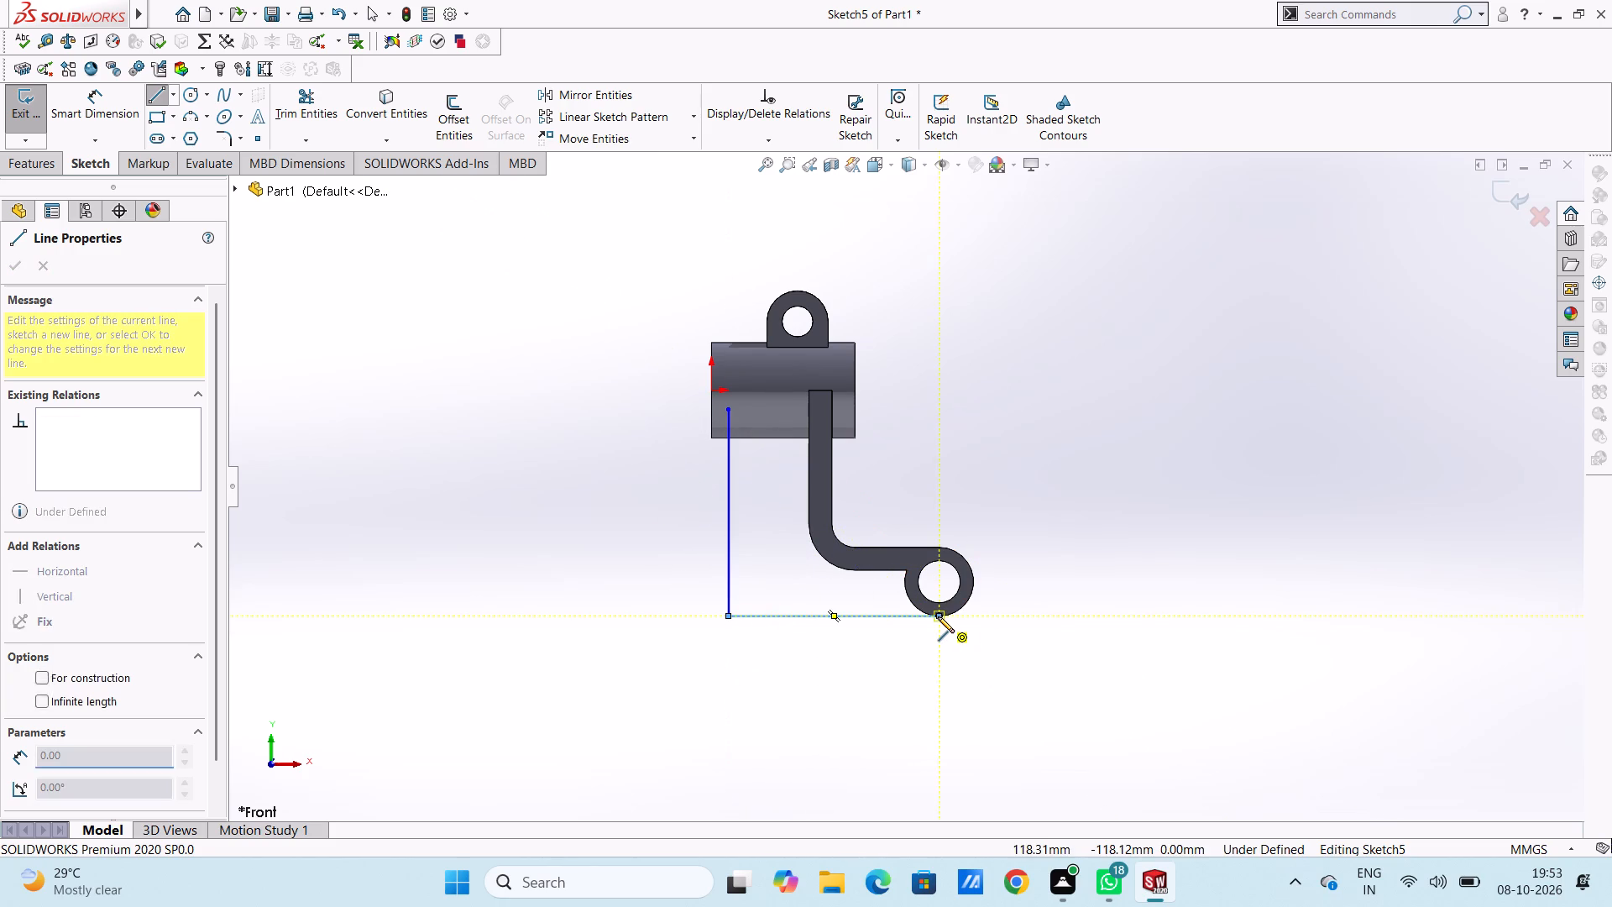
pyautogui.press('Escape')
pyautogui.press('Escape')
pyautogui.press('Escape')
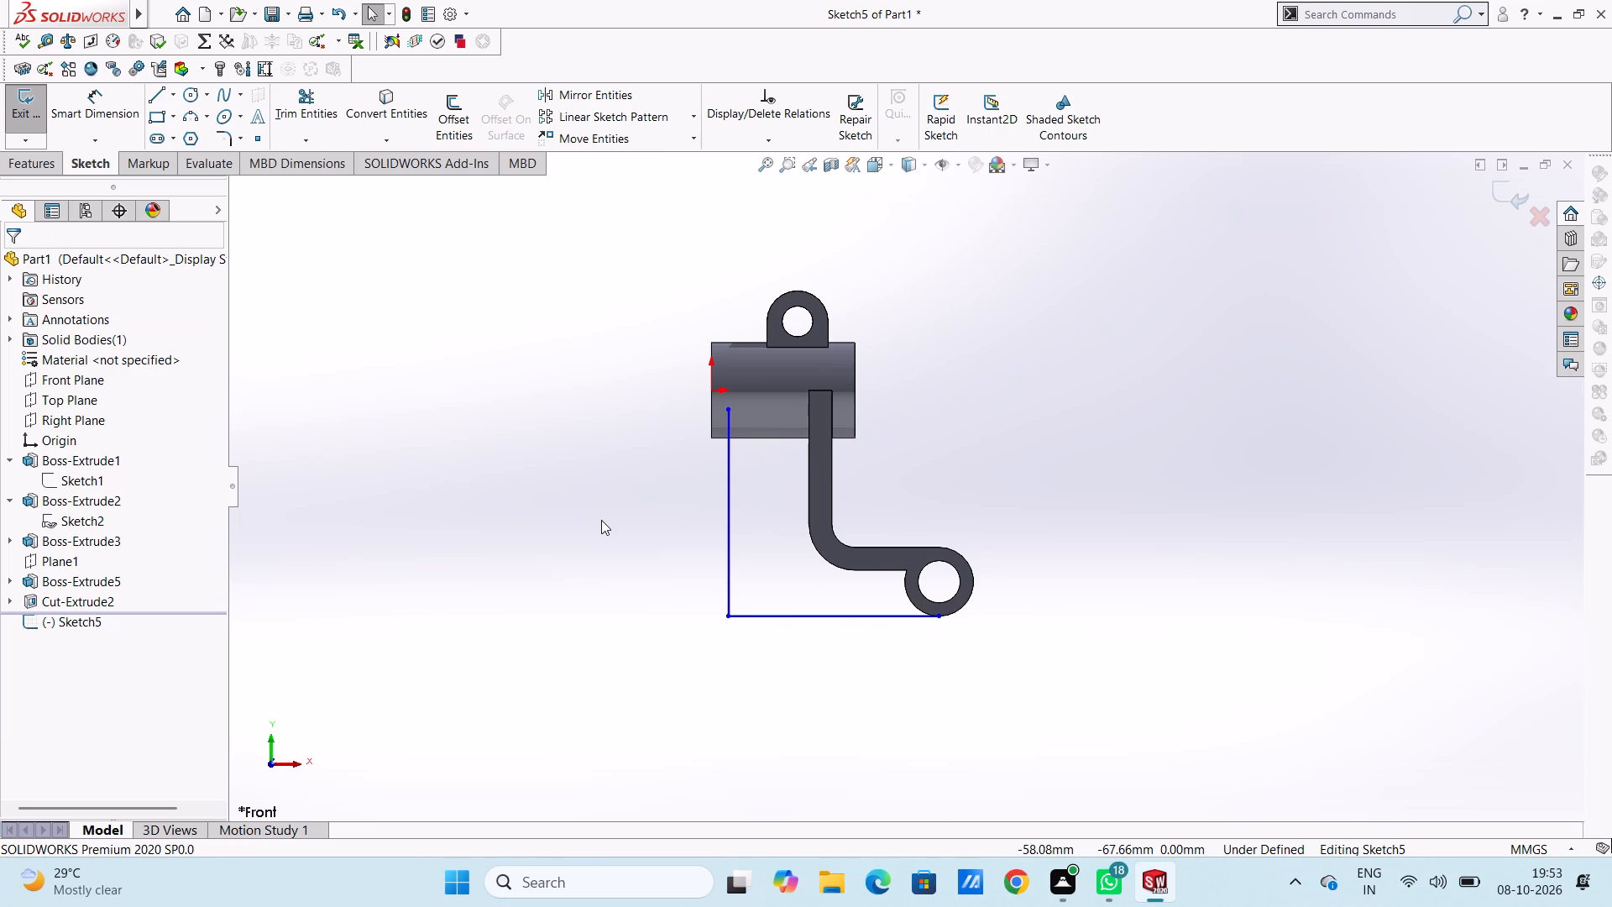
# Dimension the lengths of the sketch's vertical line and of its horizontal line to the ring.
pyautogui.click(89, 107)
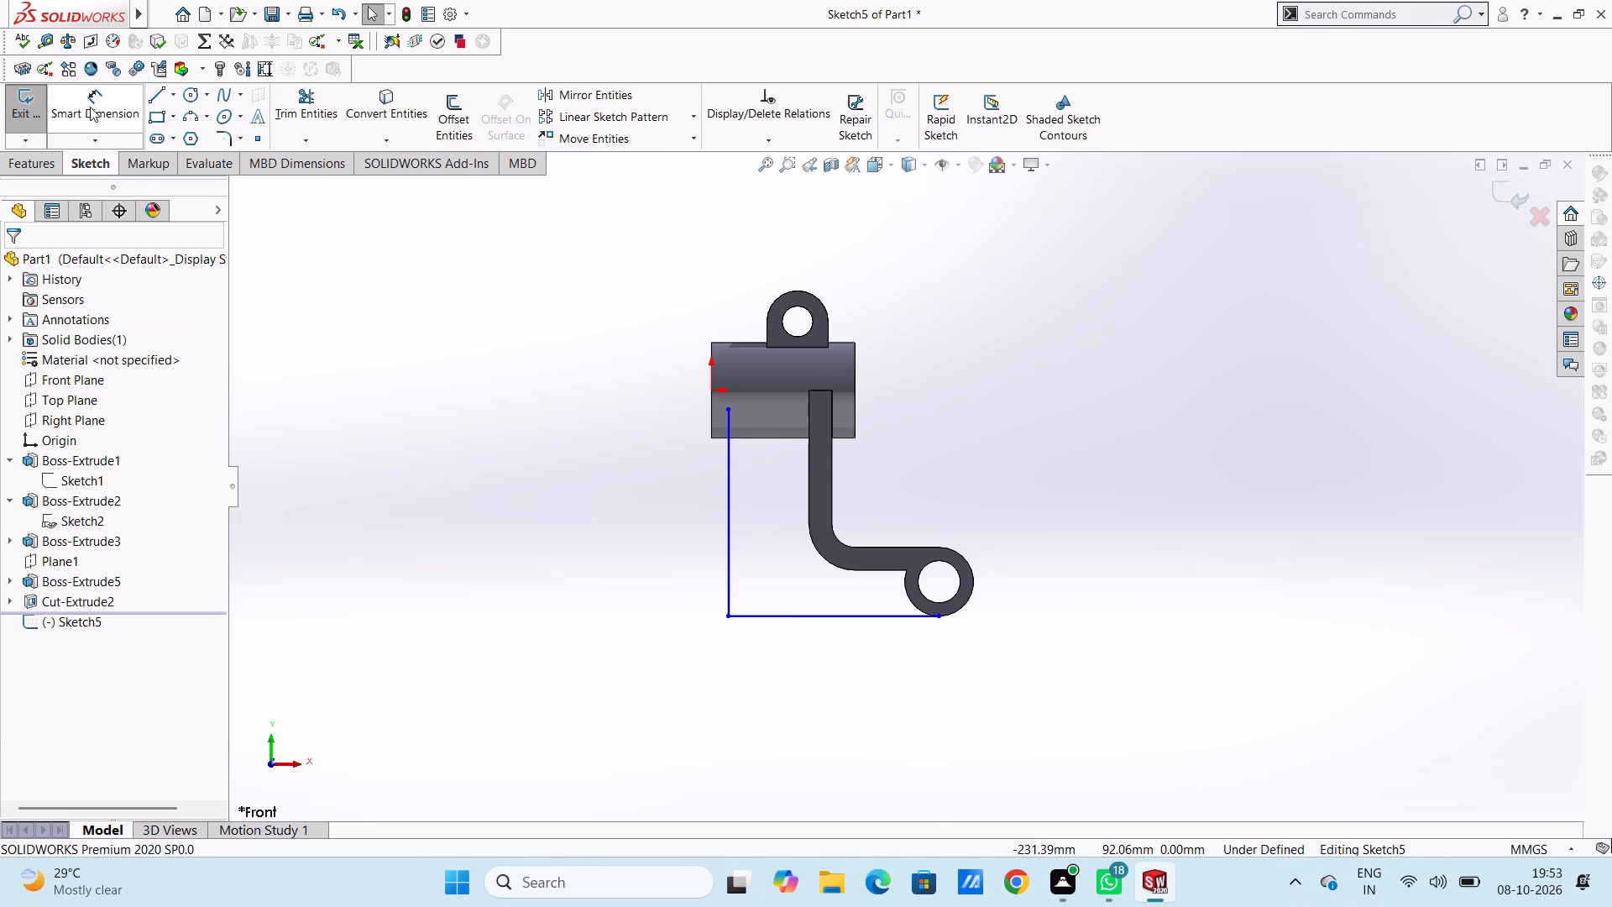
pyautogui.click(729, 461)
pyautogui.click(489, 431)
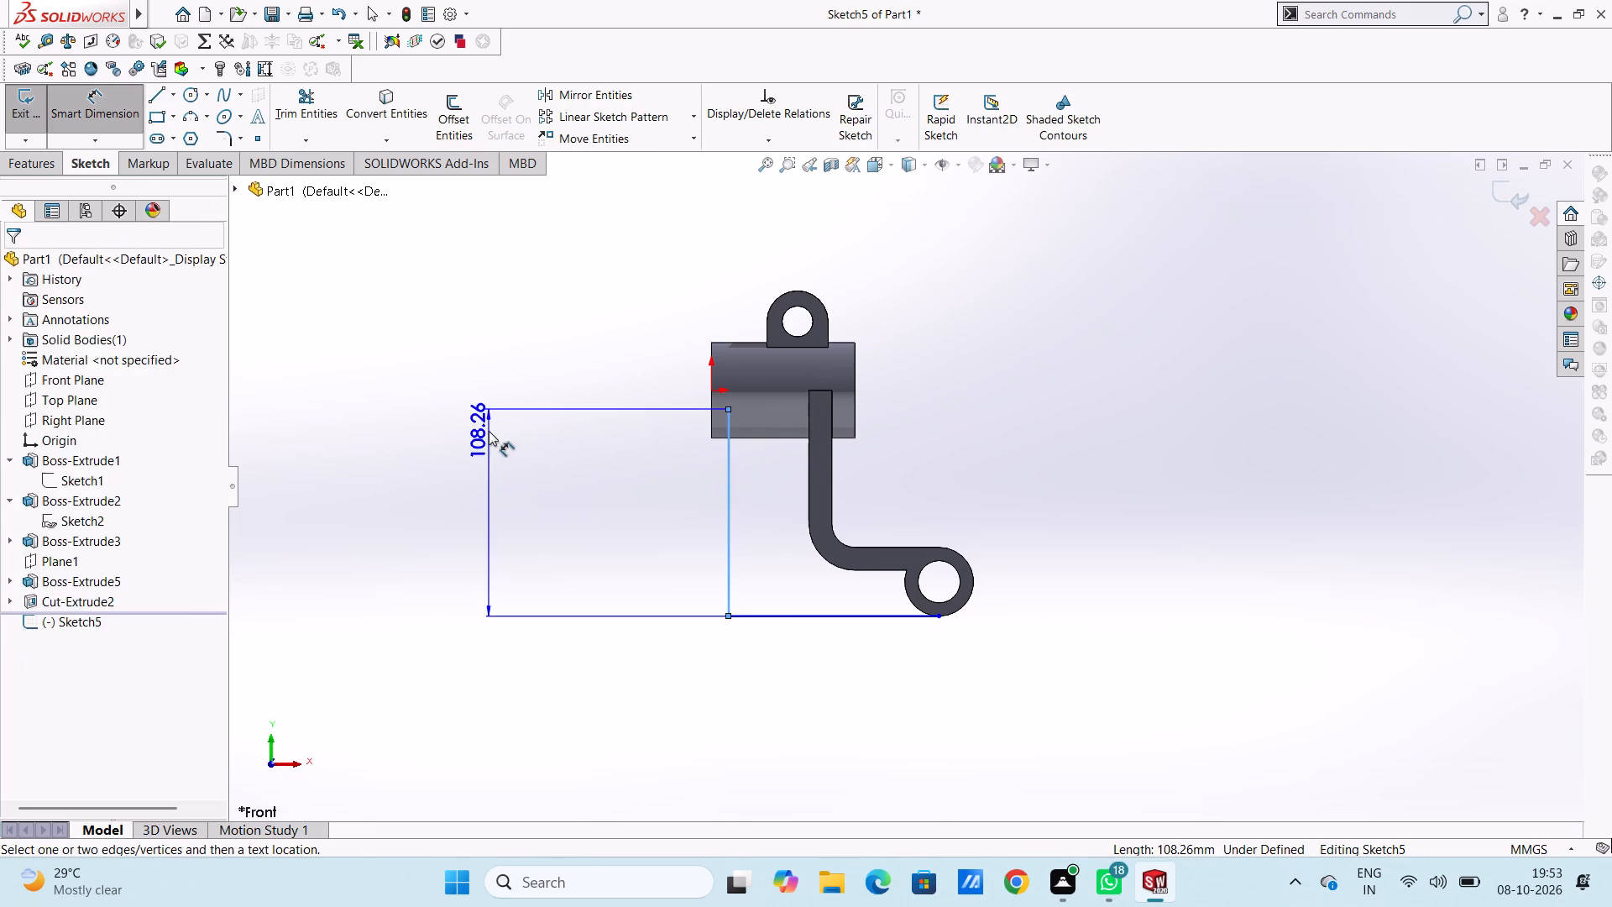
pyautogui.doubleClick(420, 406)
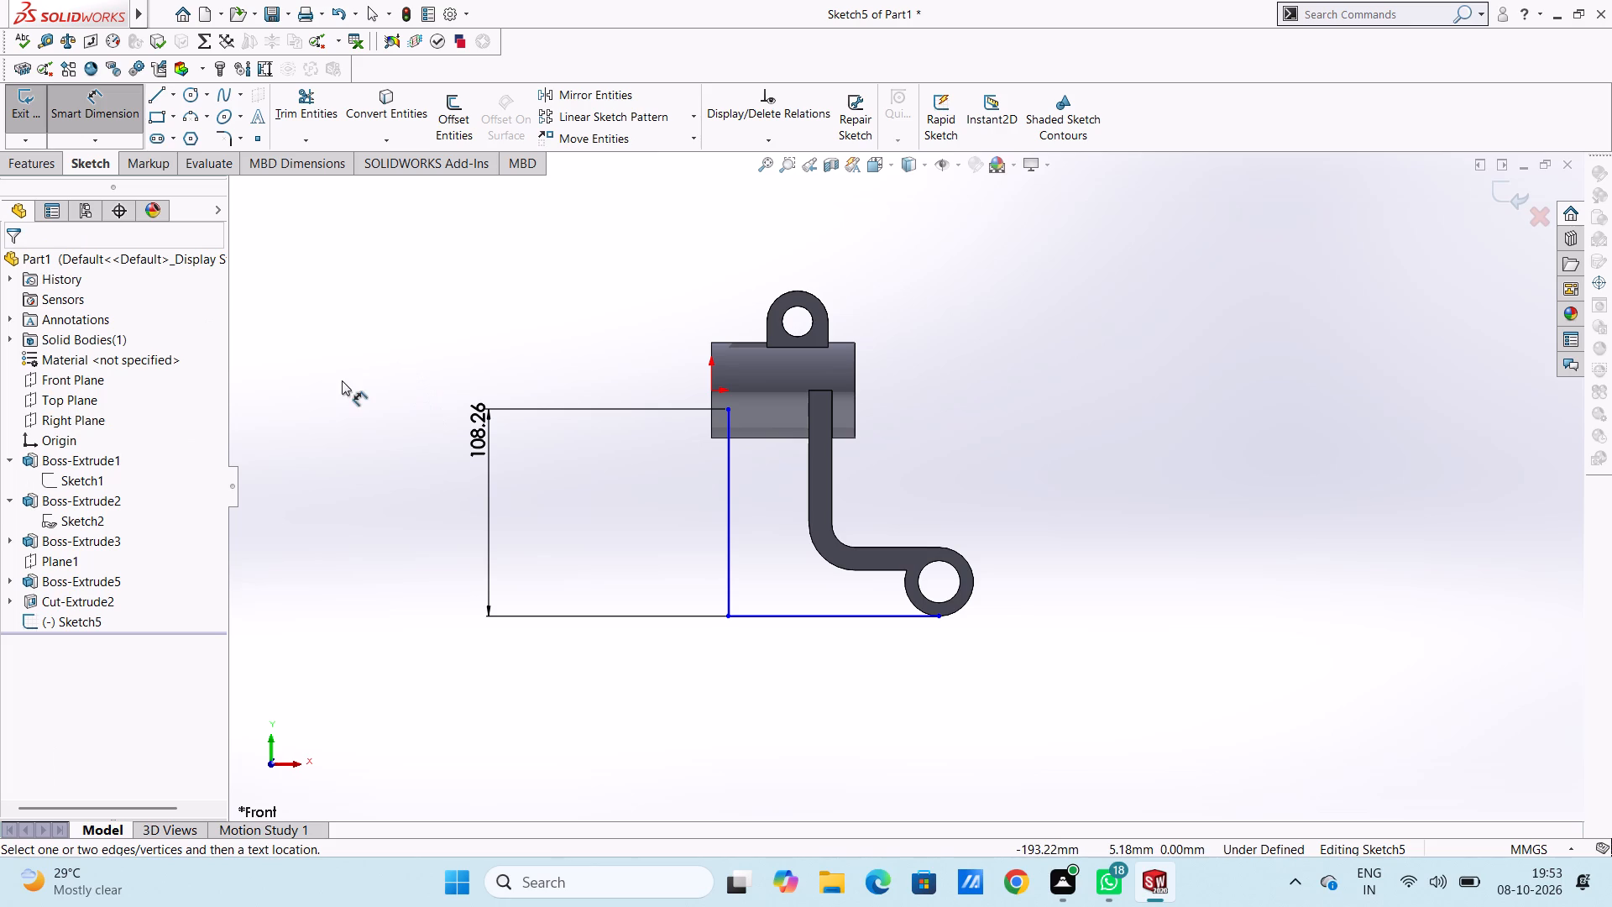
pyautogui.click(786, 616)
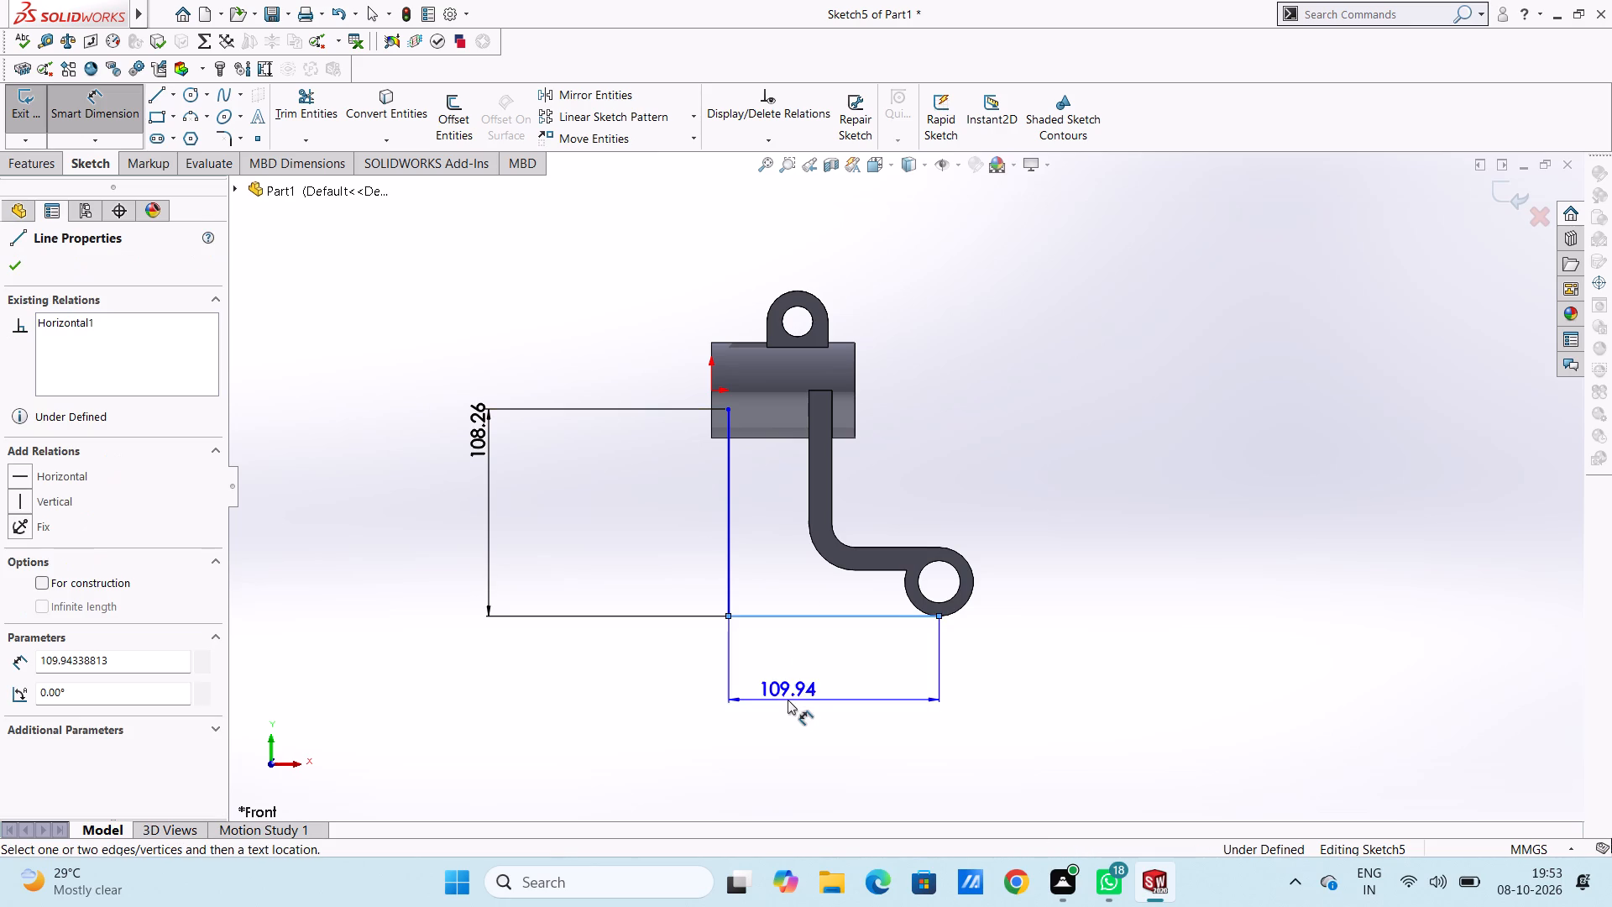
pyautogui.scroll(3, 788, 700)
pyautogui.click(845, 721)
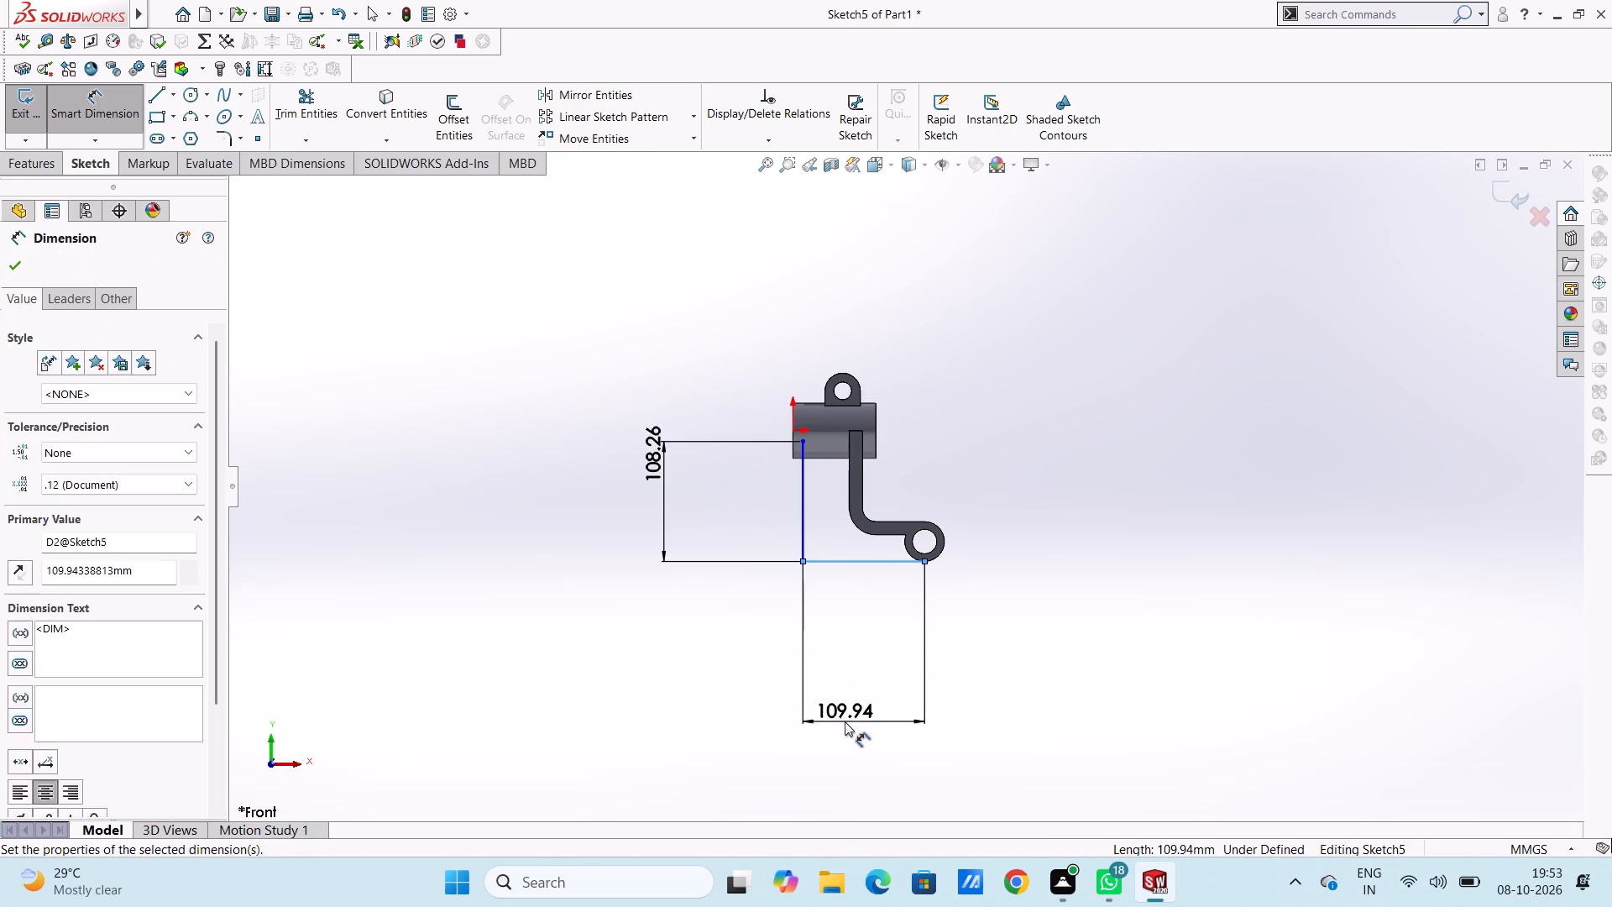
pyautogui.click(772, 701)
pyautogui.click(738, 666)
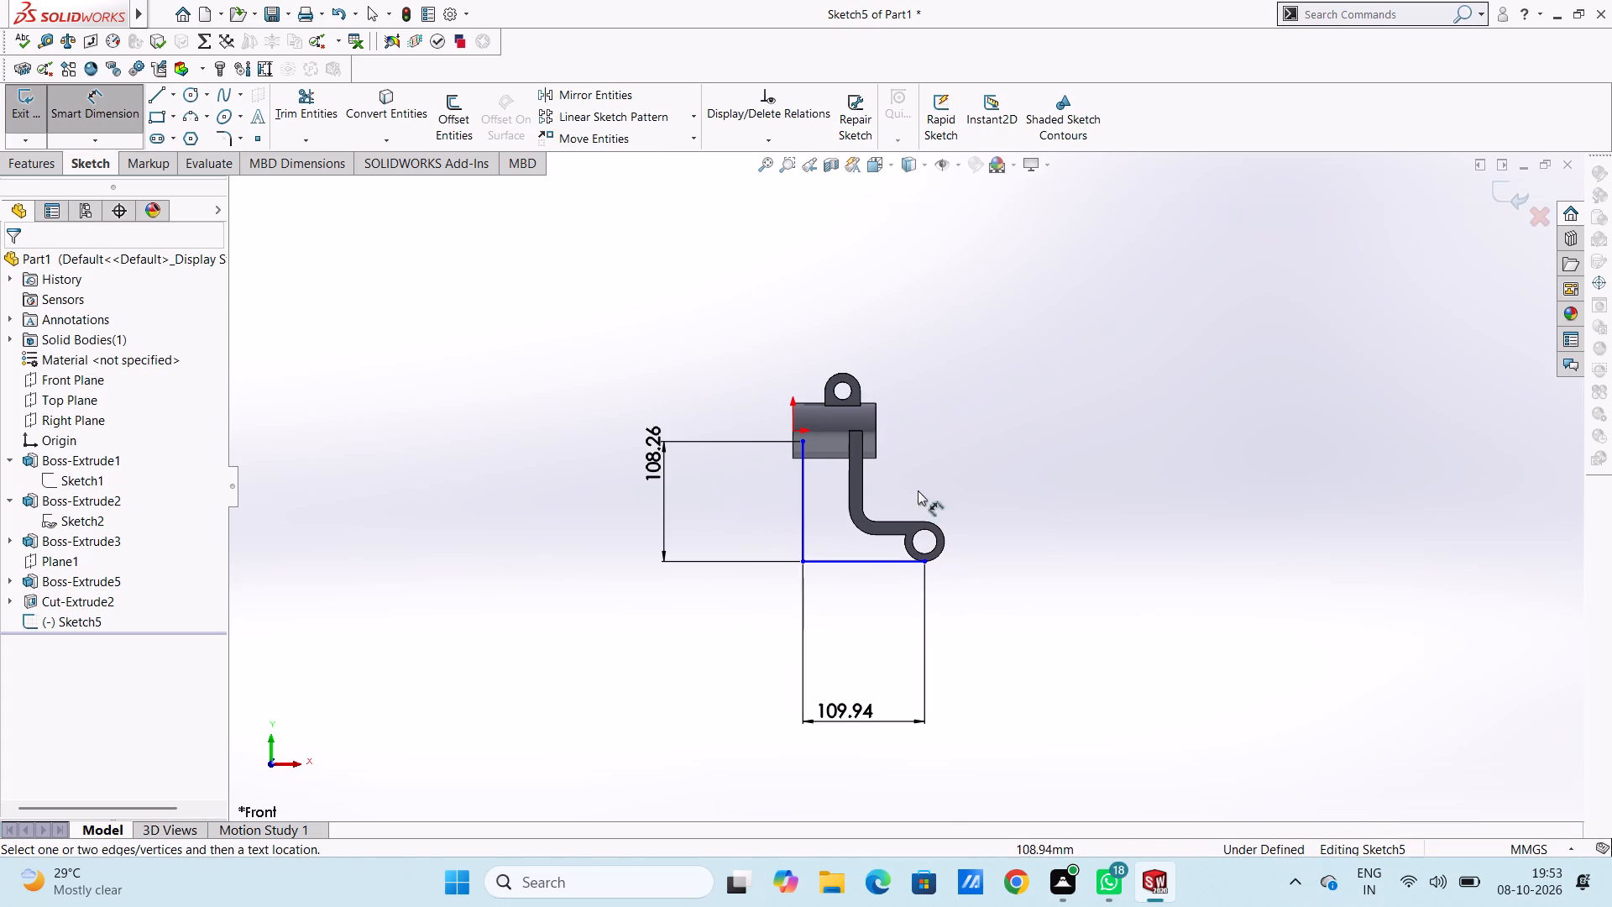
# Dimension the vertical line at 9 mm from the cylinder's end-face edge nearest the origin.
pyautogui.middleClick(944, 461)
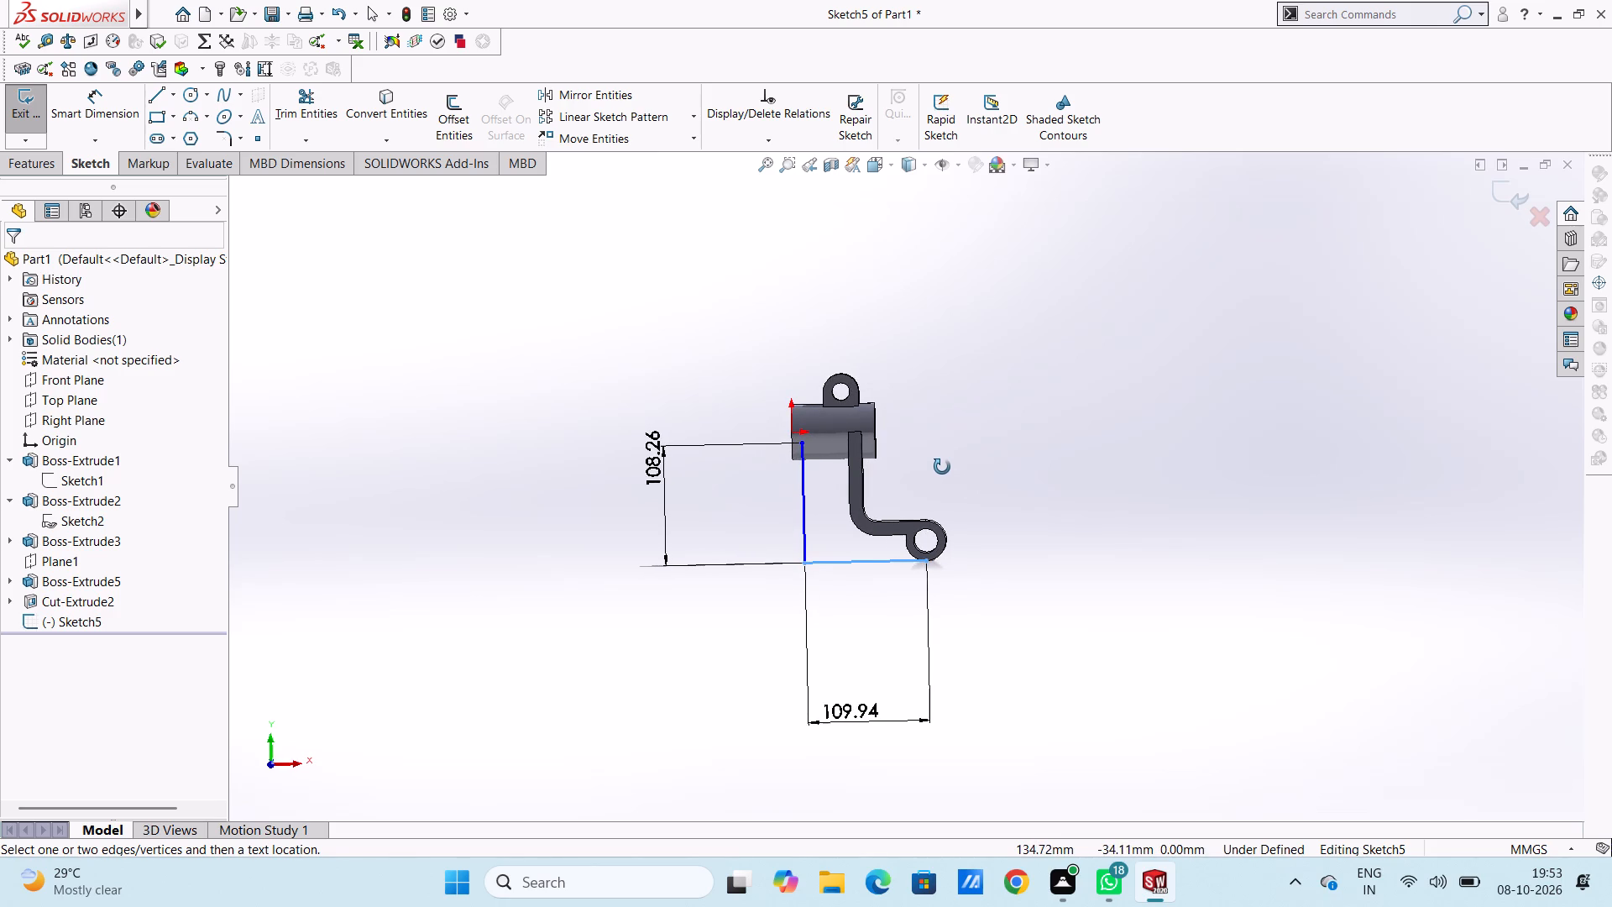
pyautogui.scroll(-5, 824, 449)
pyautogui.click(778, 467)
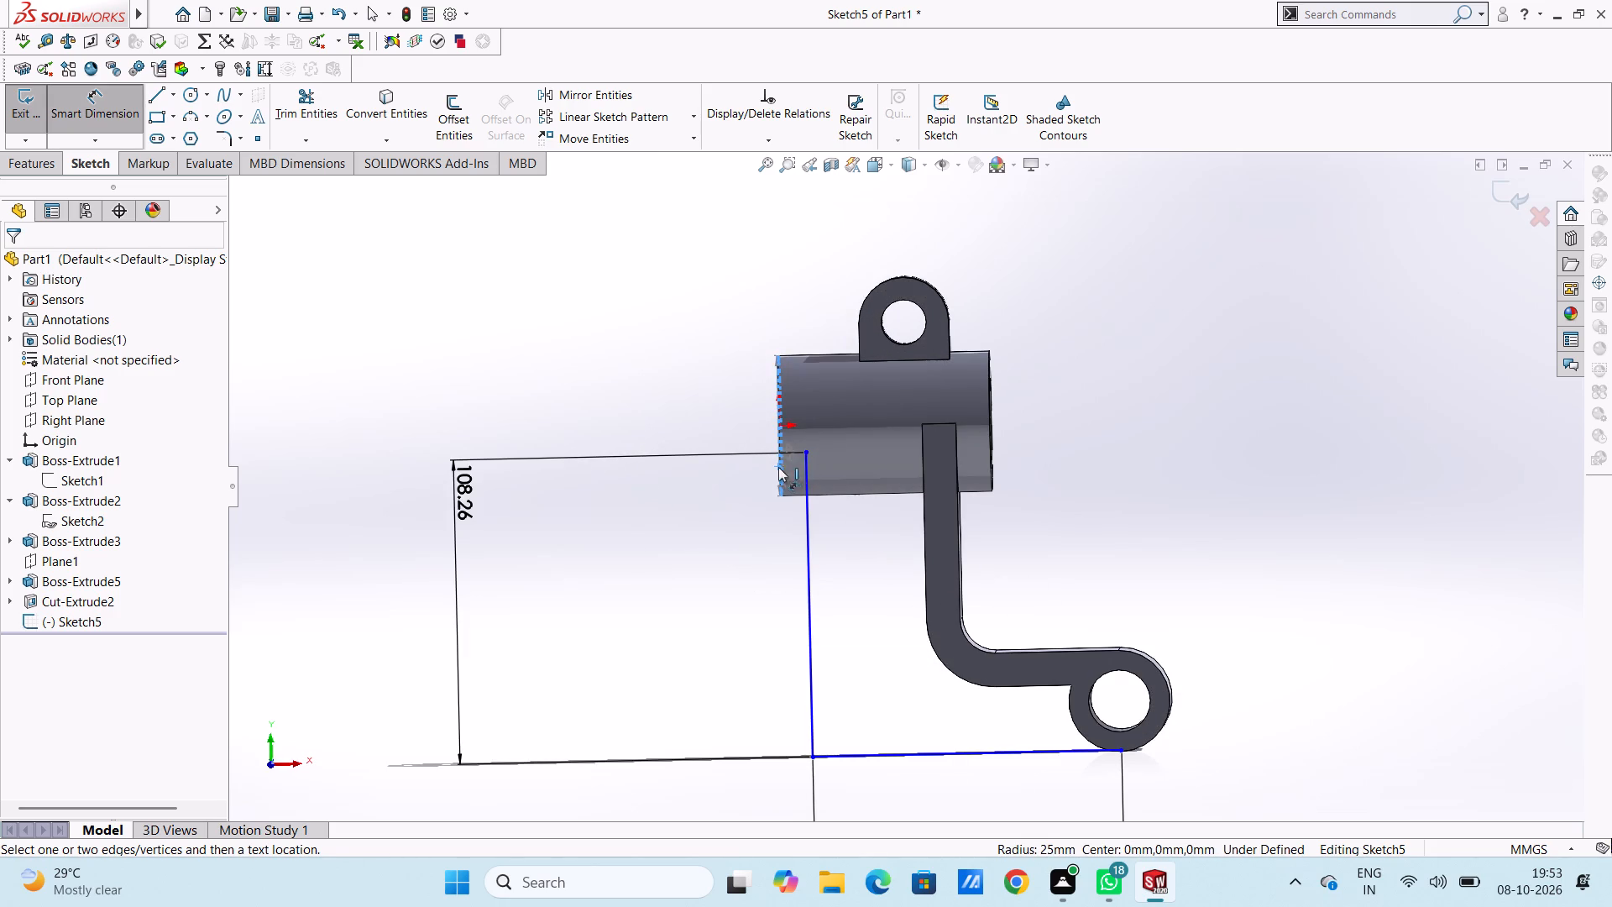
pyautogui.click(803, 472)
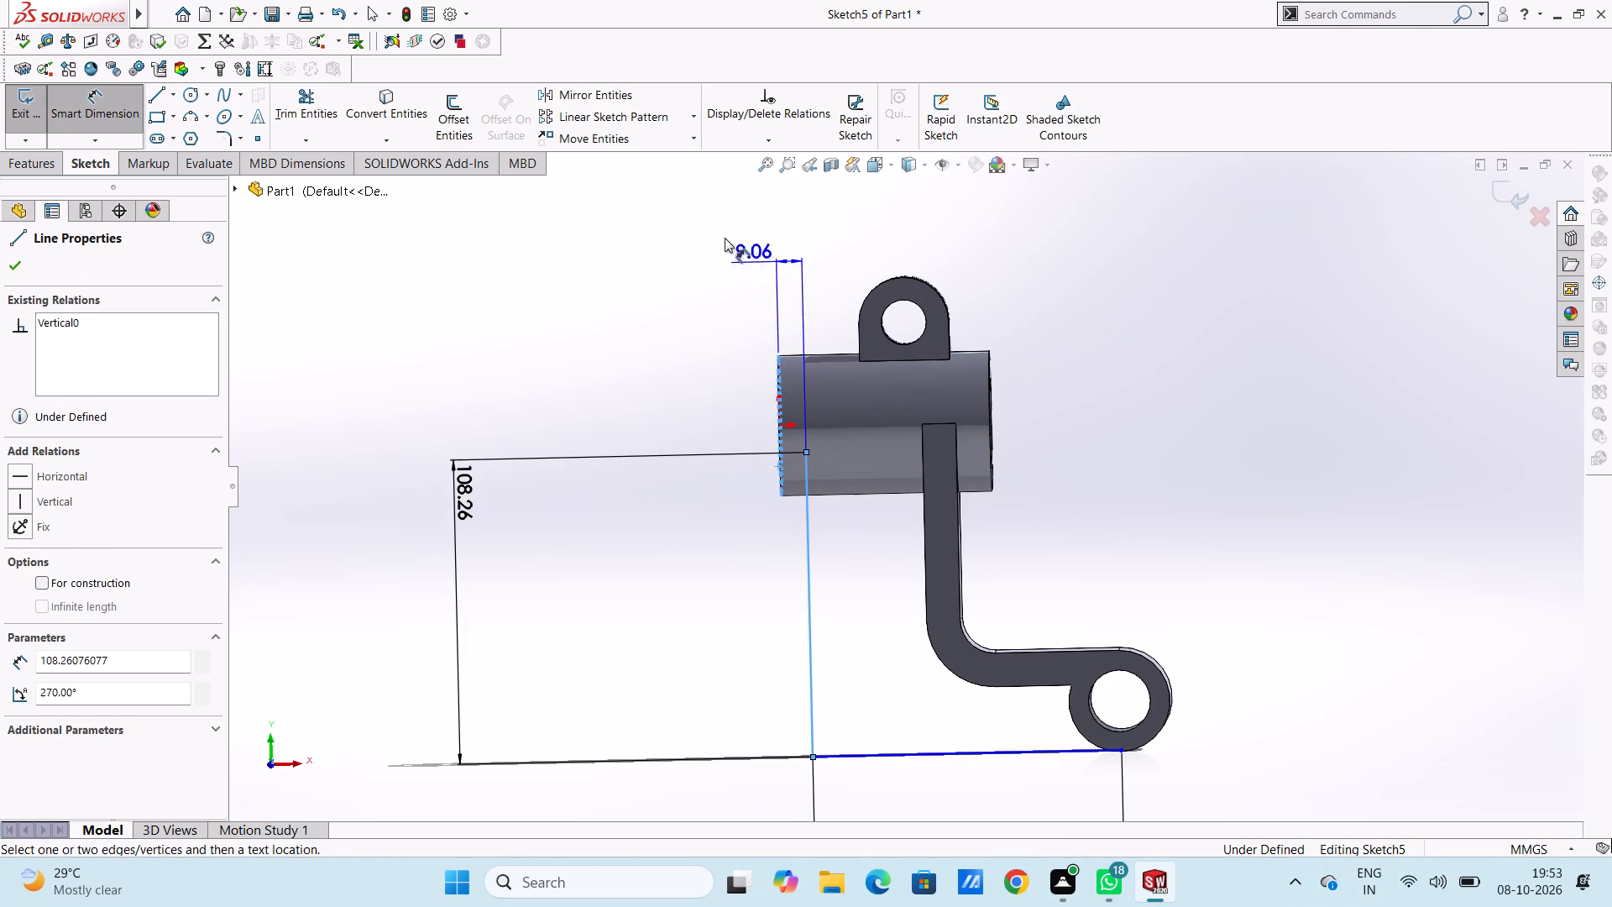
pyautogui.click(620, 228)
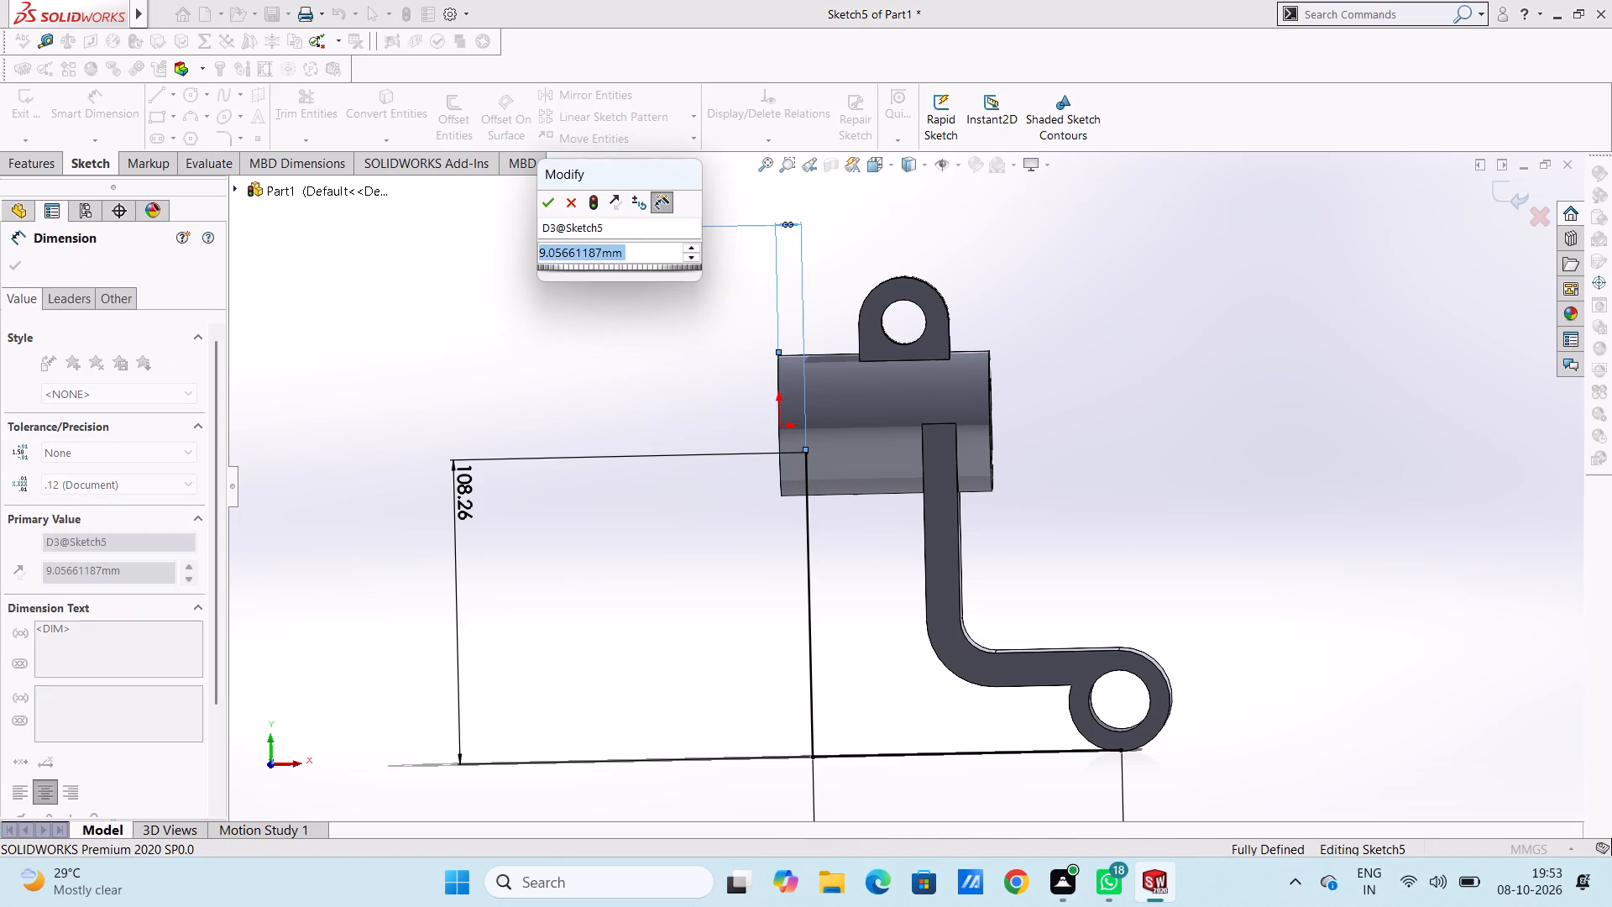
pyautogui.press('9')
pyautogui.press('Return')
pyautogui.click(603, 315)
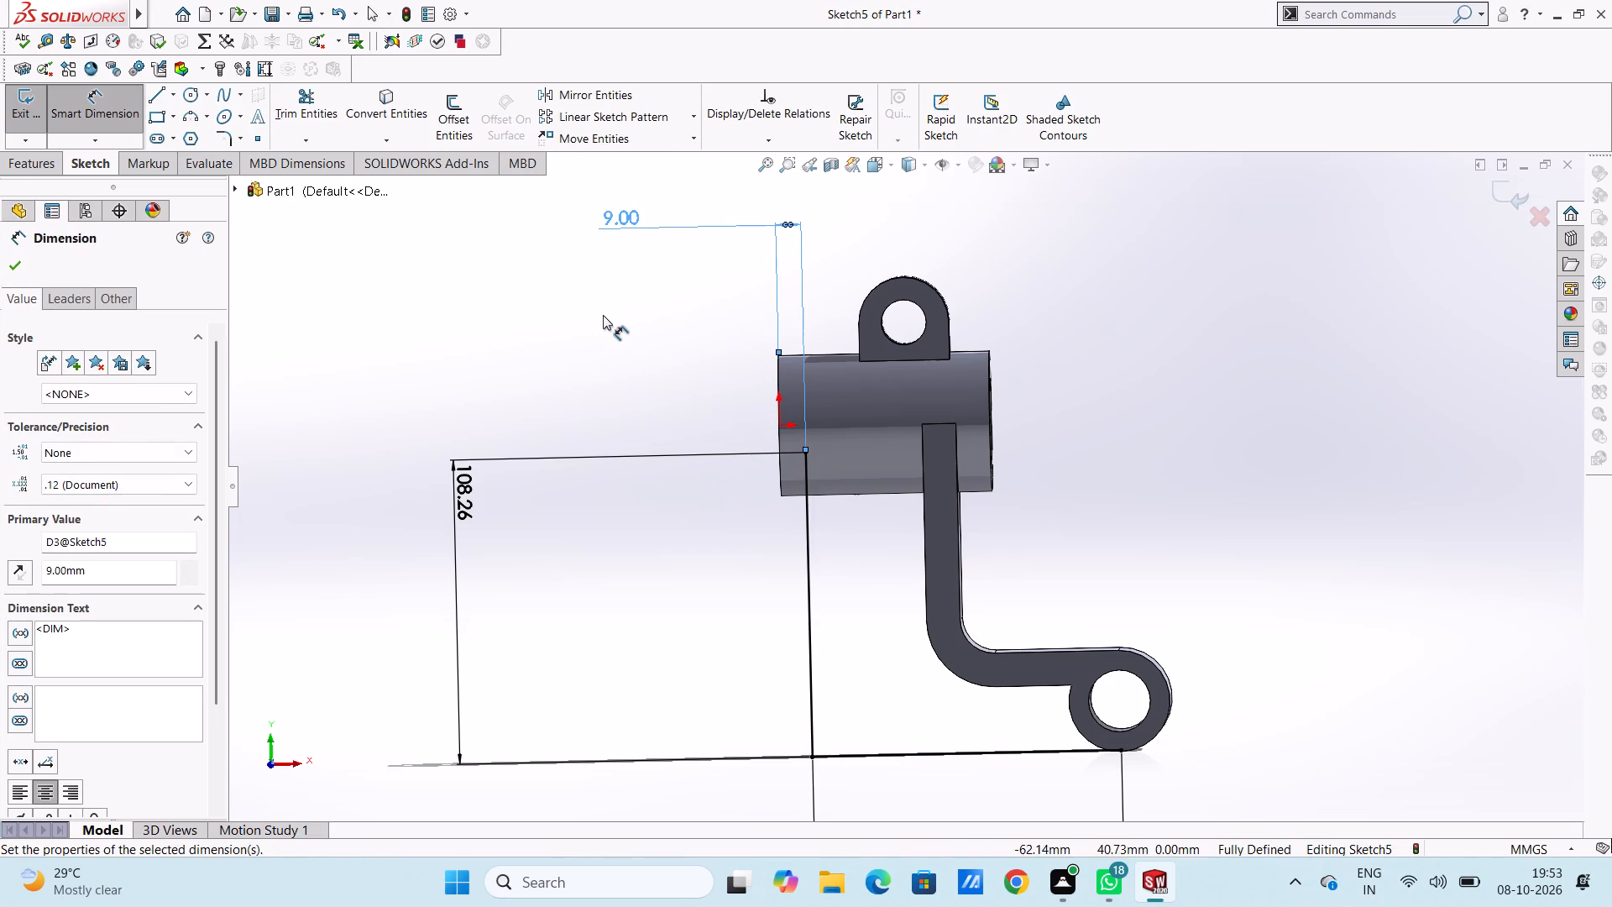
pyautogui.moveTo(604, 316); pyautogui.dragTo(626, 337, button='middle')
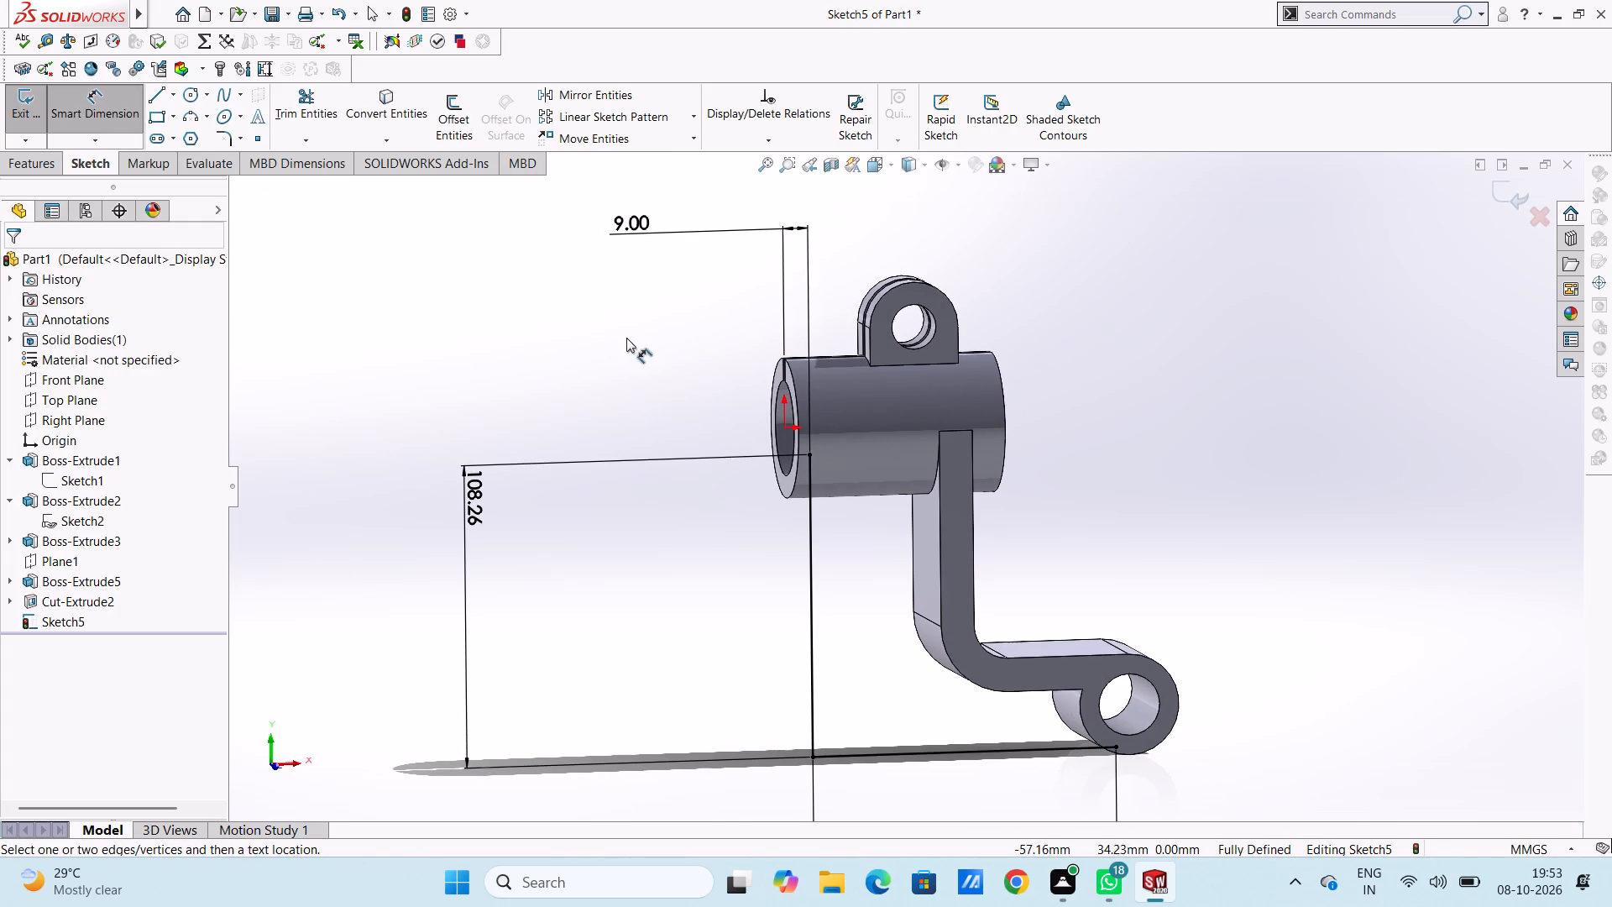
pyautogui.click(132, 113)
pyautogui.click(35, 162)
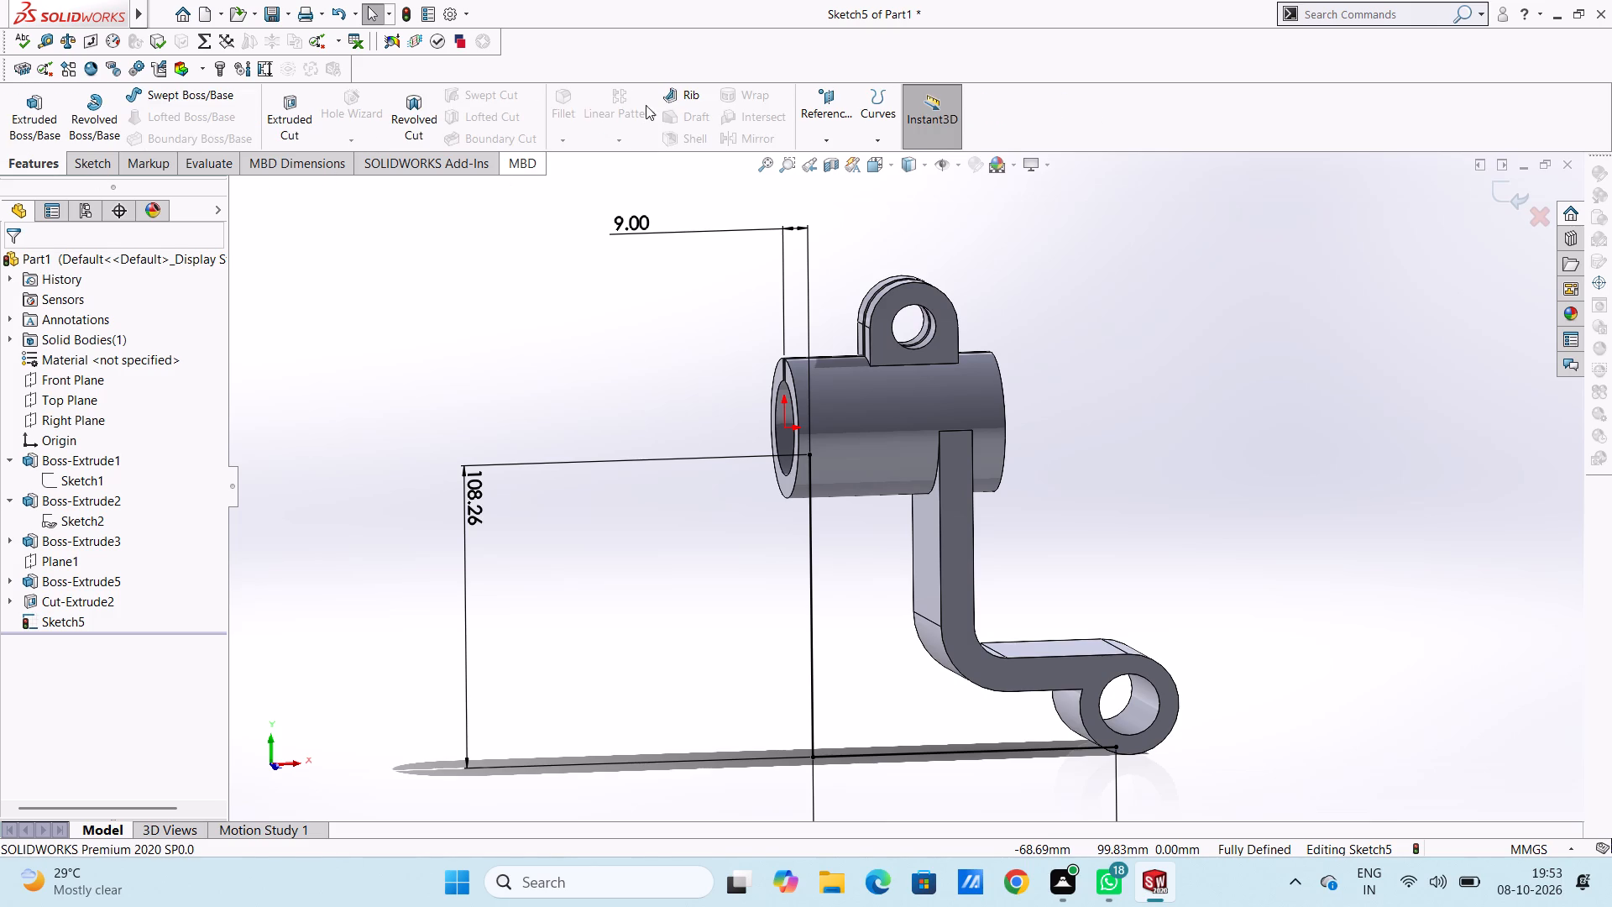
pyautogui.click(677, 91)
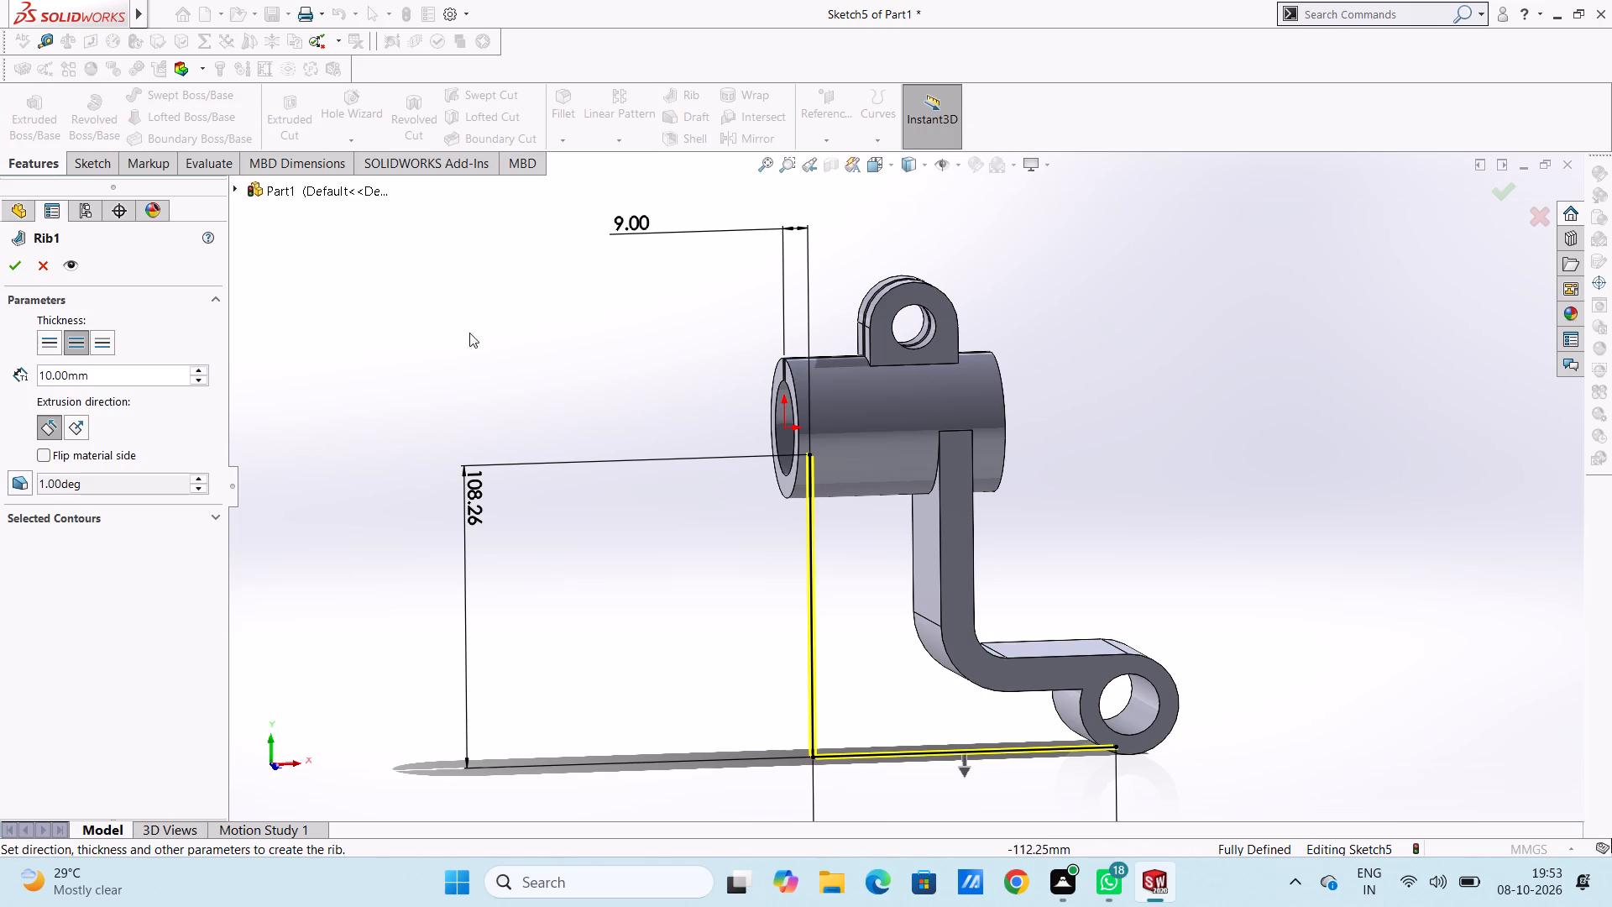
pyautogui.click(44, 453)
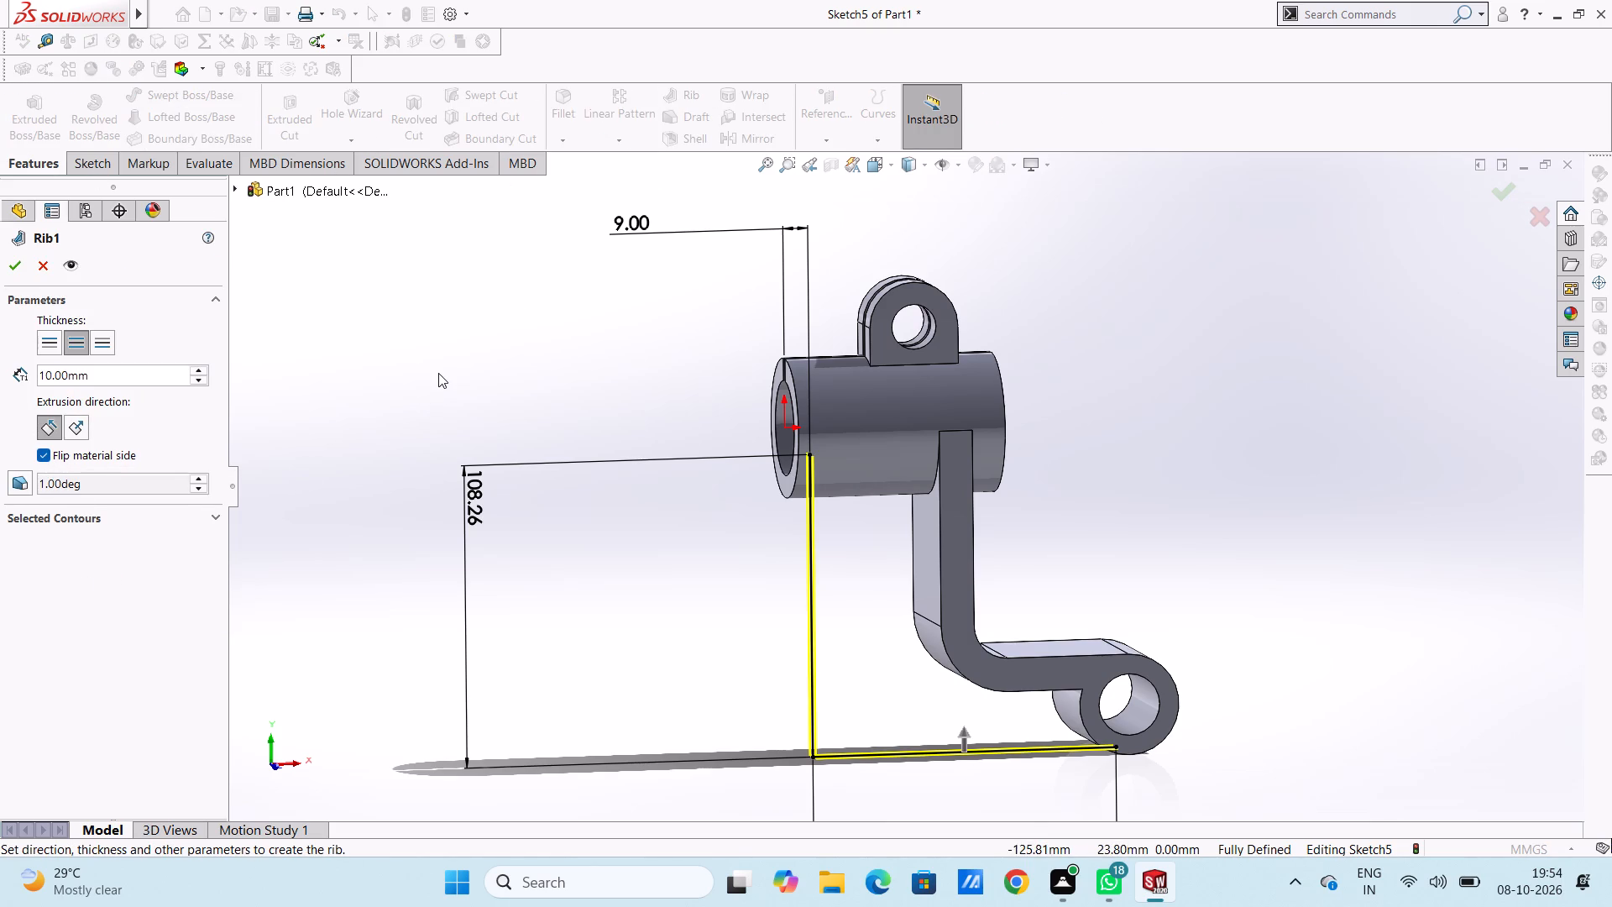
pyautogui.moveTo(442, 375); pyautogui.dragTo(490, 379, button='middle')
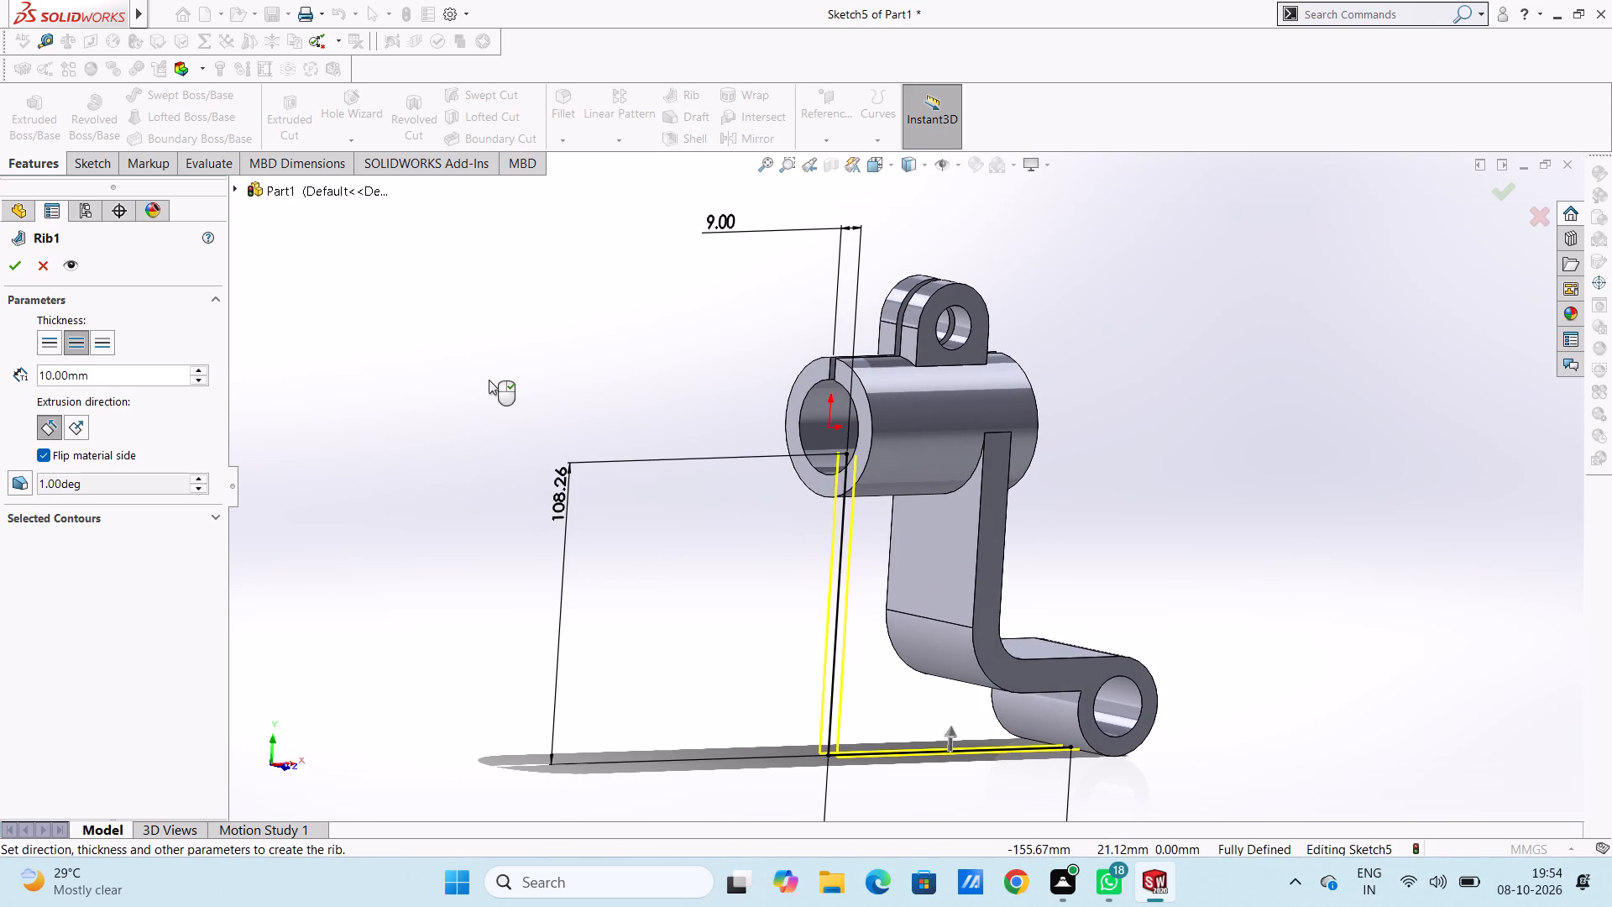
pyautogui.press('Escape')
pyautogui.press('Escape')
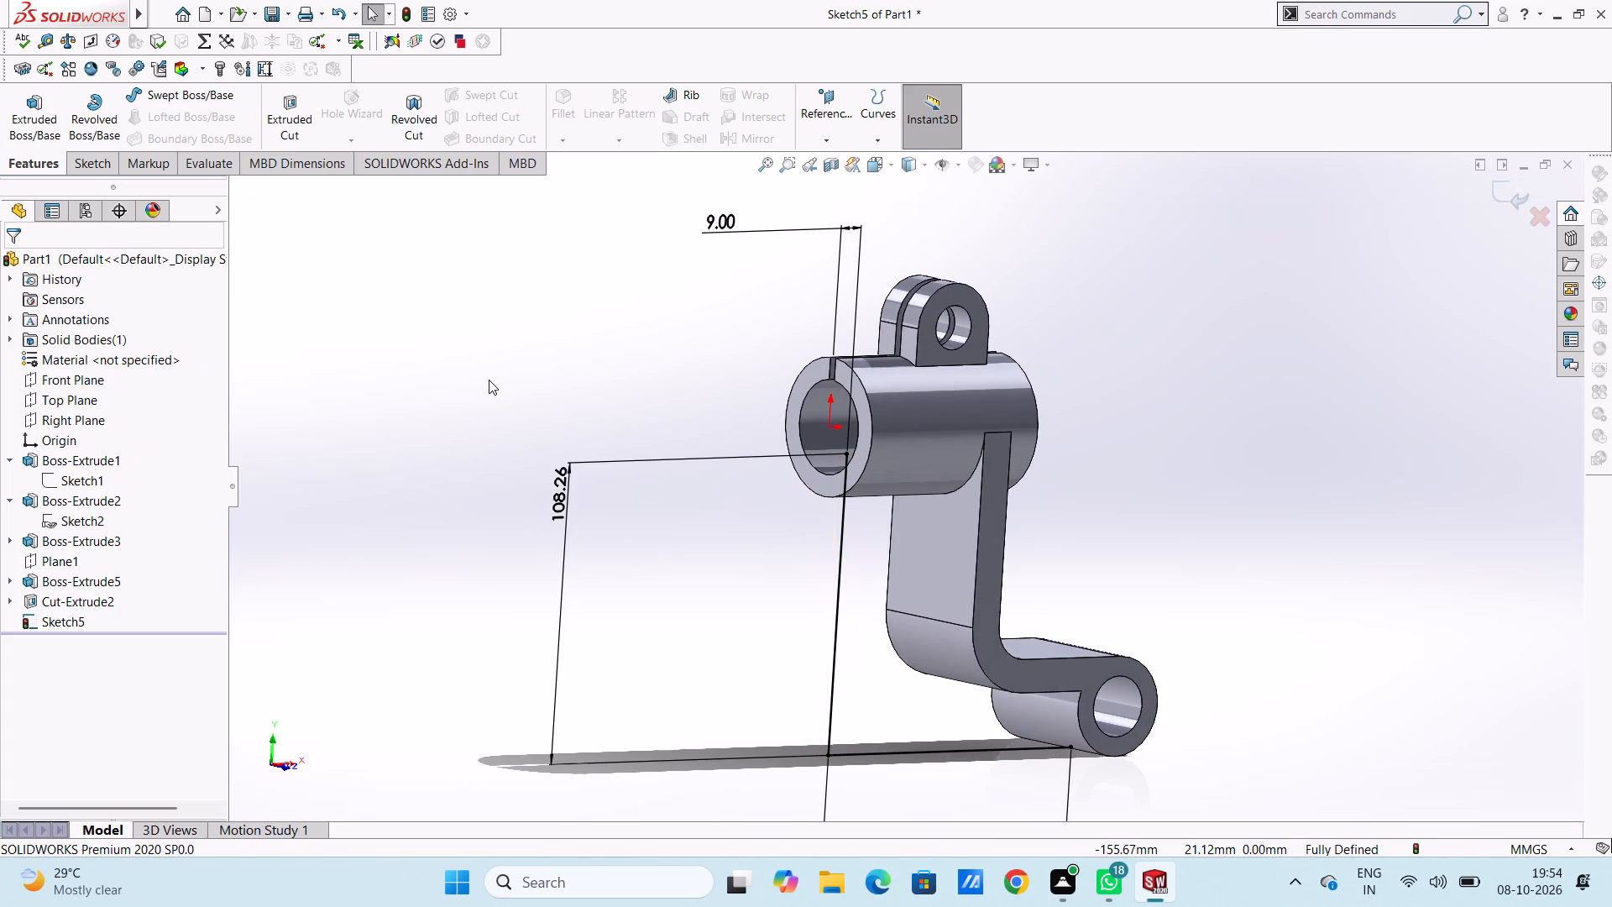
# Apply a 66 mm radius sketch fillet to the corner between the vertical and horizontal lines.
pyautogui.hotkey('ctrl', '1')
pyautogui.scroll(-3, 1046, 422)
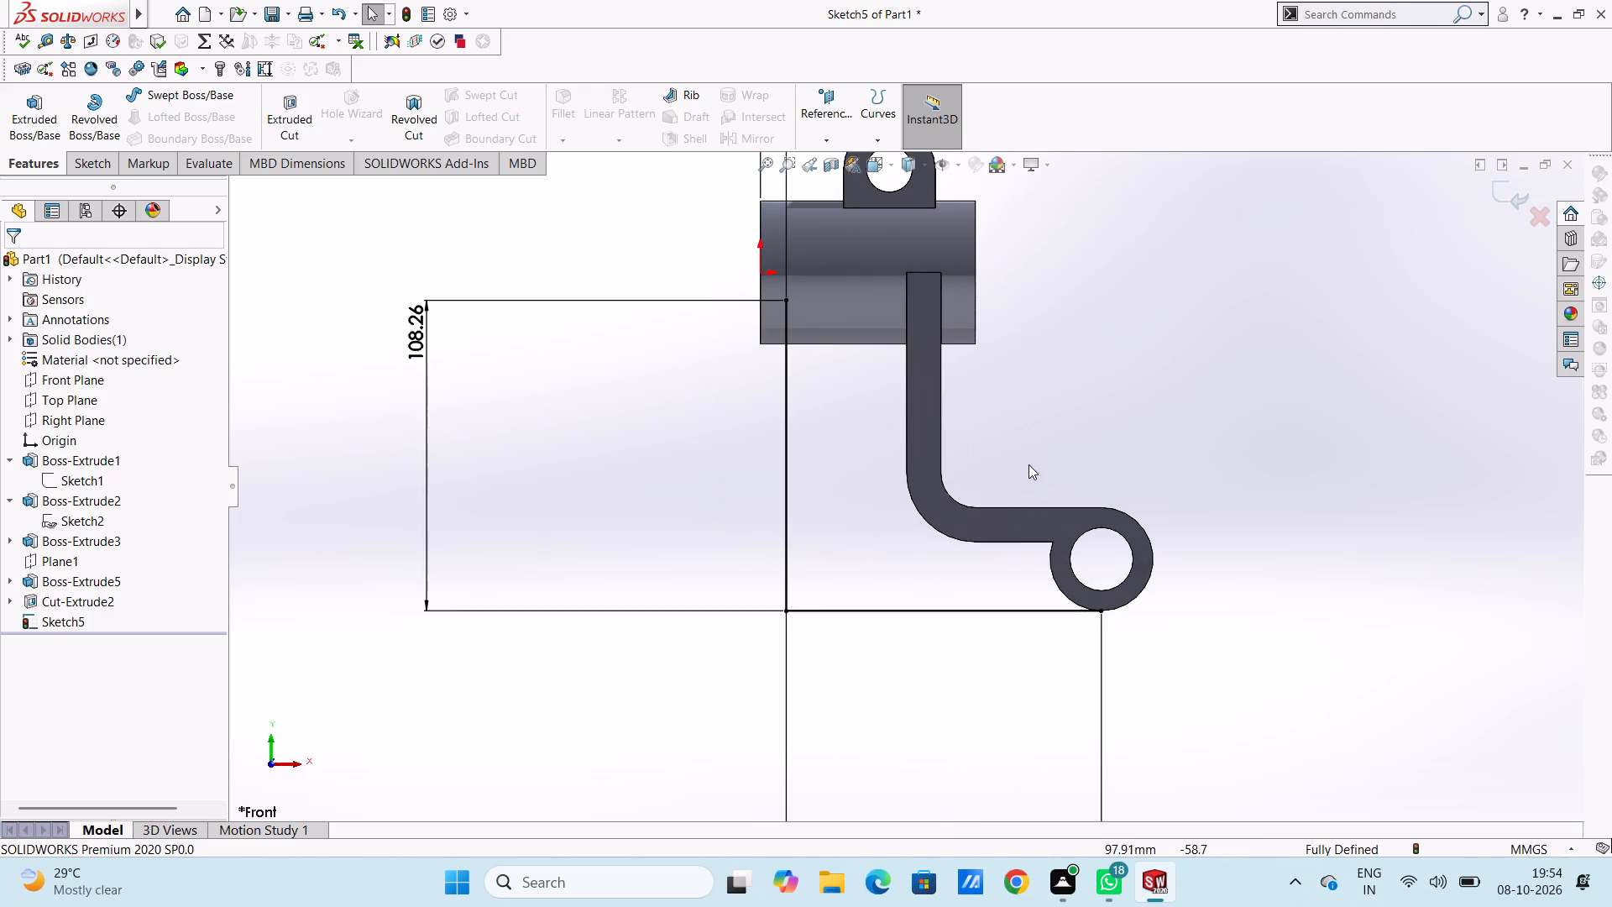
pyautogui.scroll(-1, 1035, 553)
pyautogui.scroll(4, 1036, 554)
pyautogui.scroll(-2, 1047, 594)
pyautogui.scroll(-3, 743, 391)
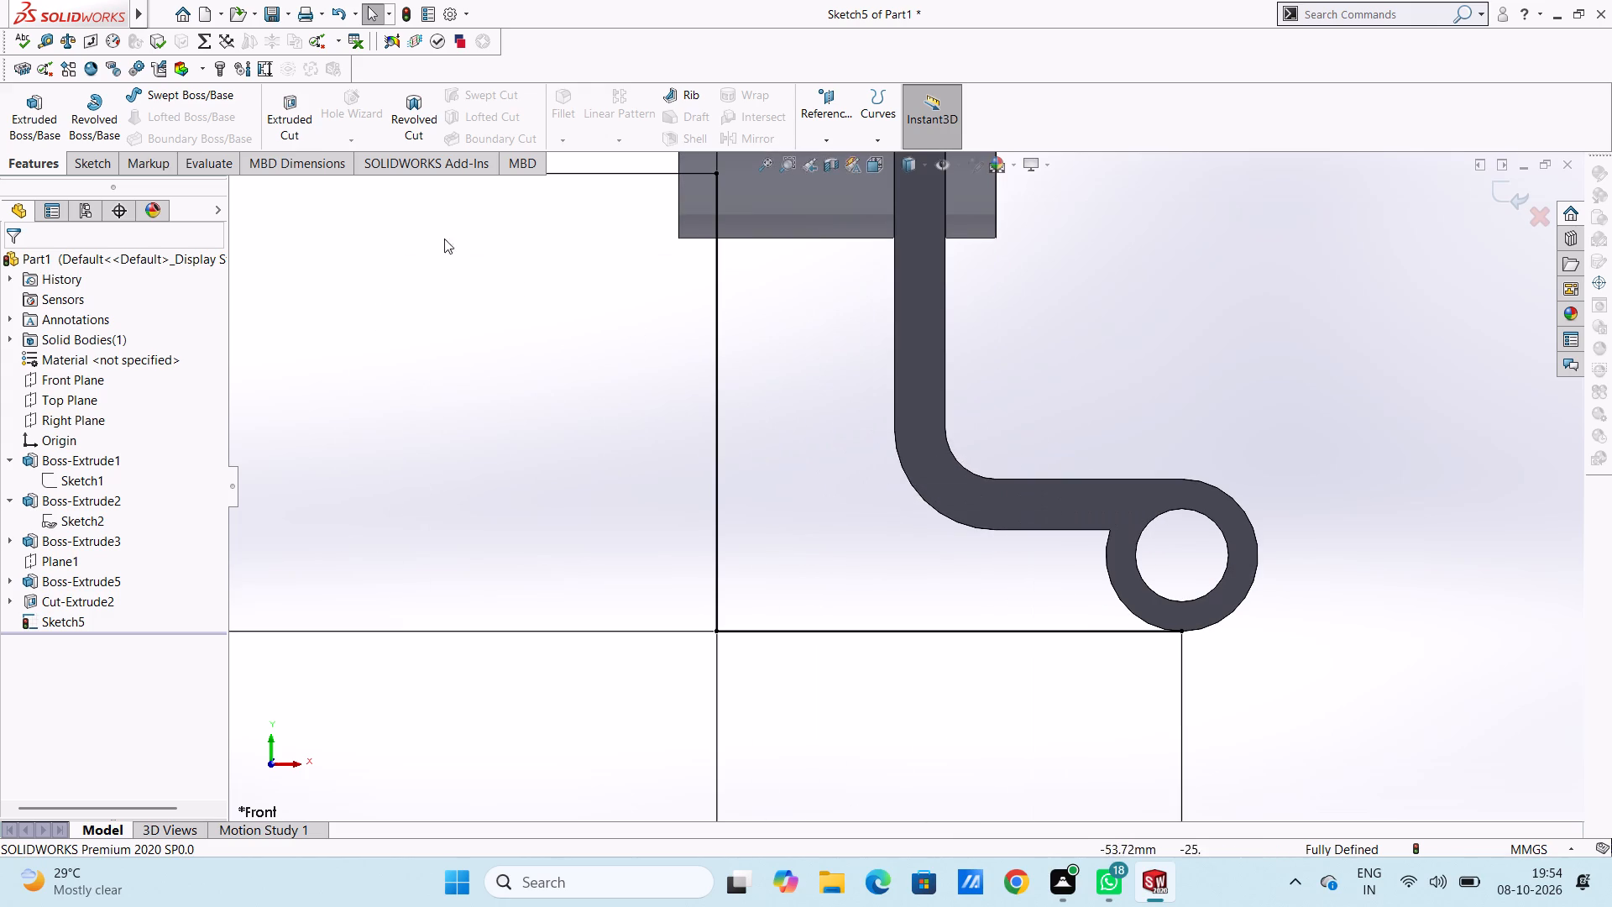
pyautogui.click(97, 163)
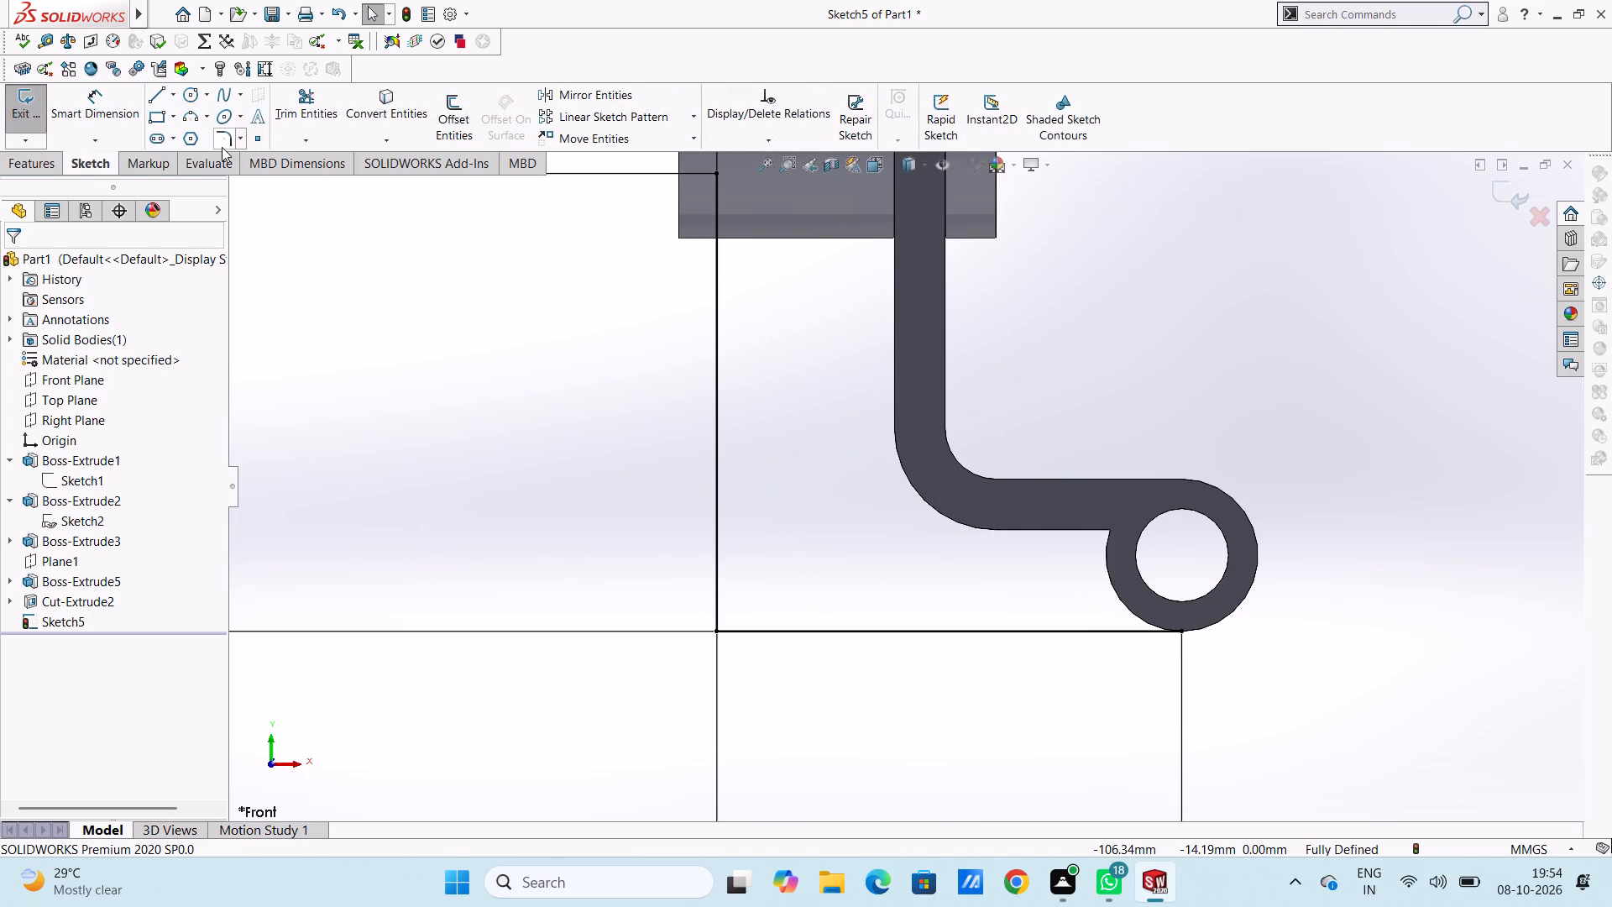
pyautogui.click(226, 138)
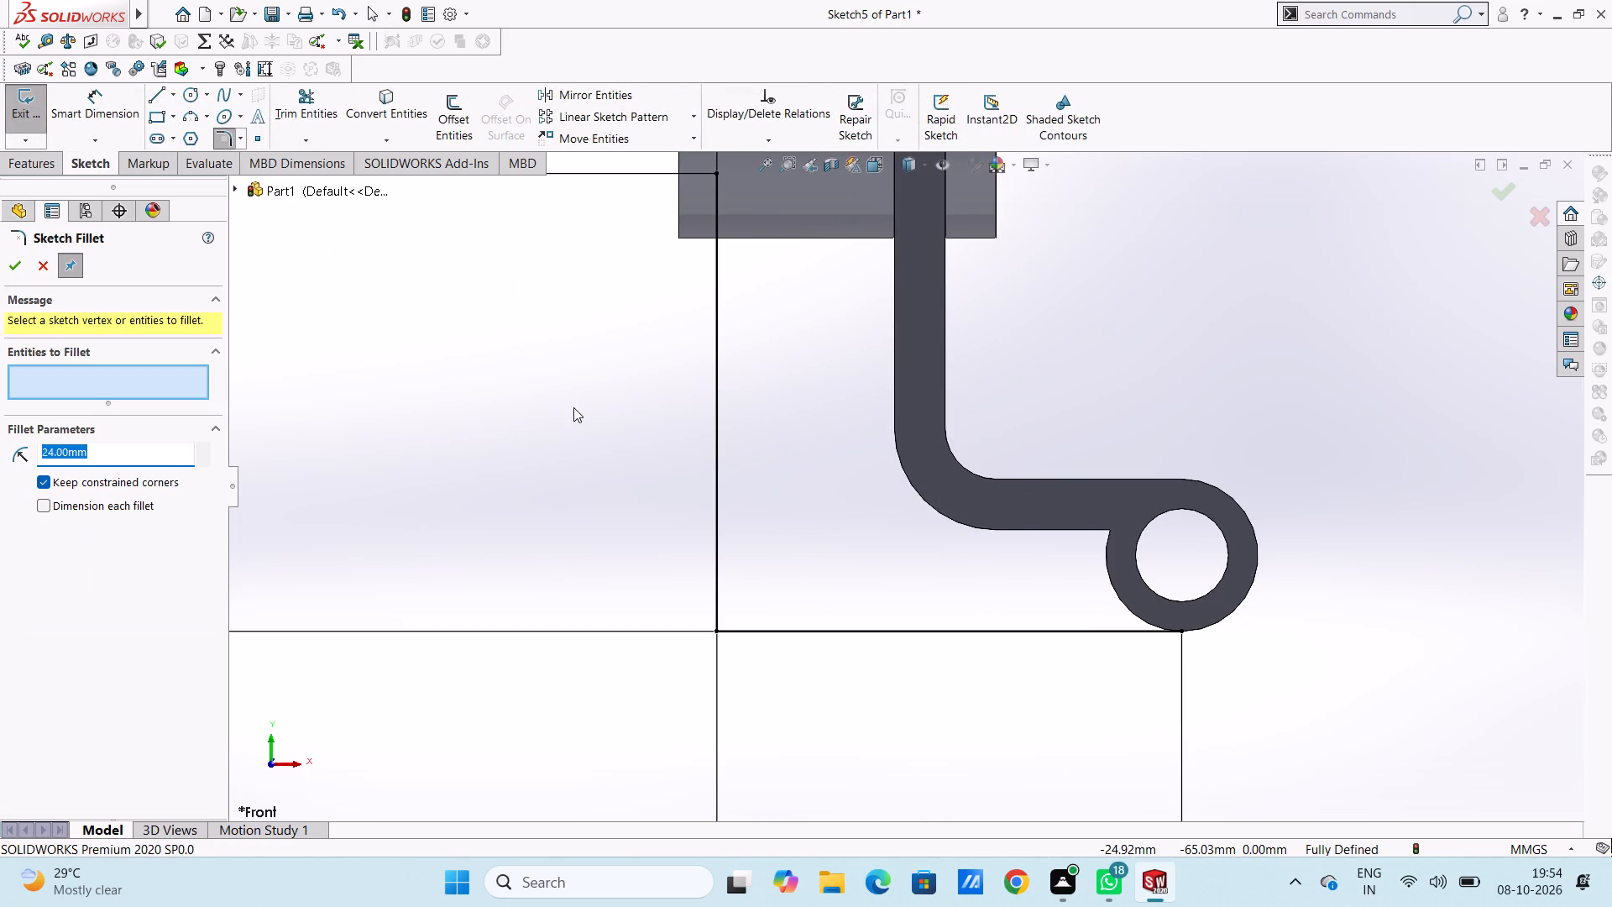
pyautogui.write('66')
pyautogui.press('Return')
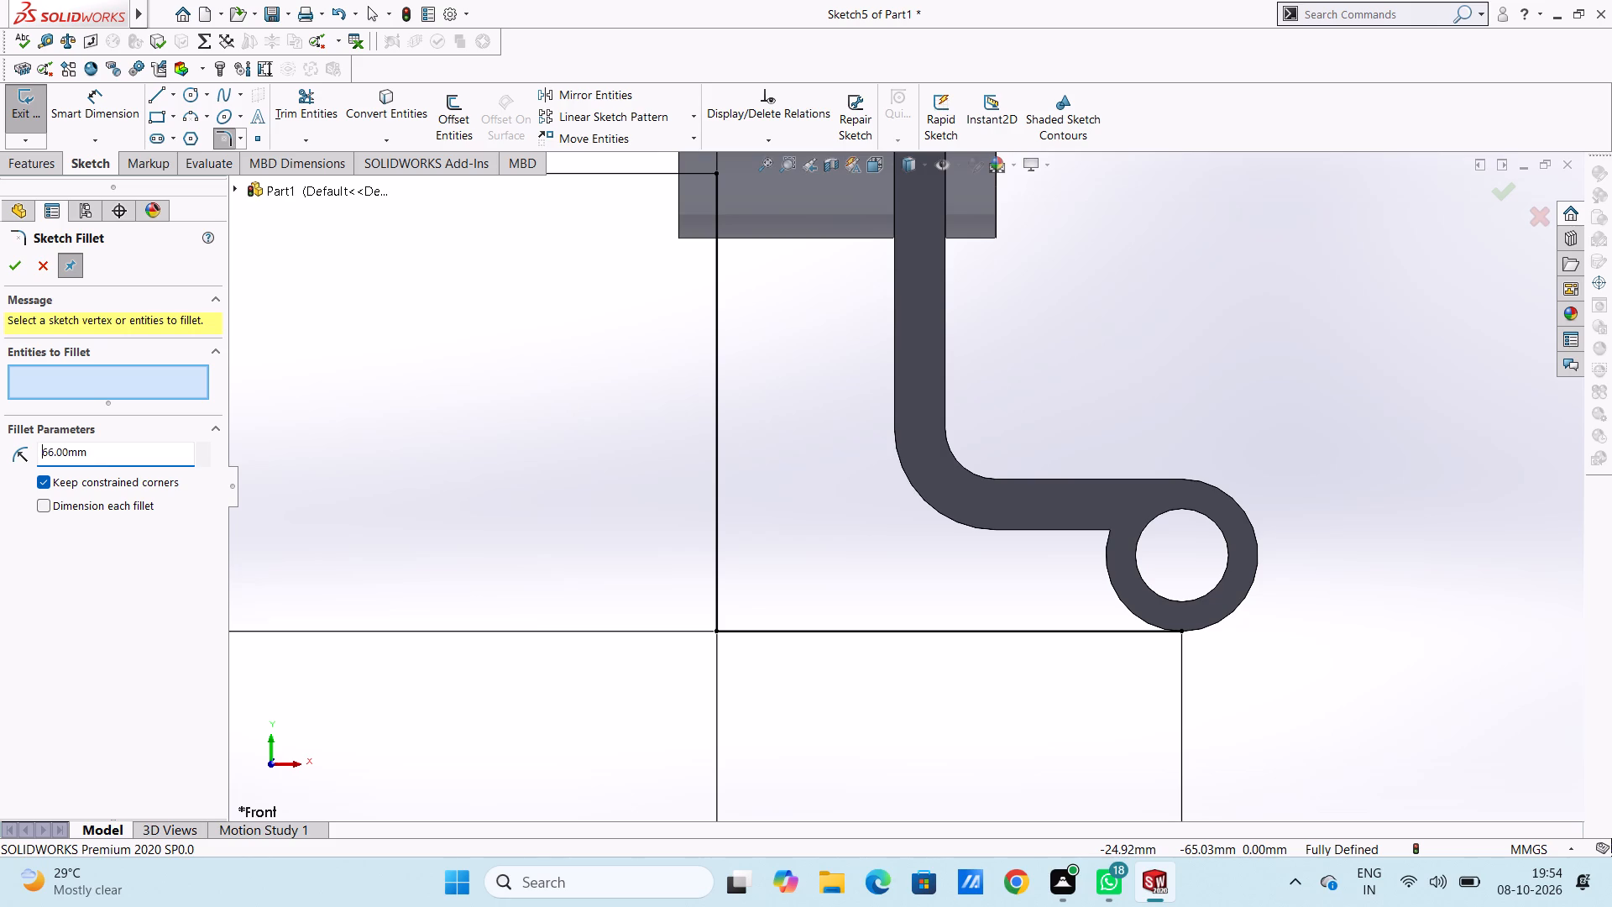
pyautogui.click(717, 632)
pyautogui.click(17, 270)
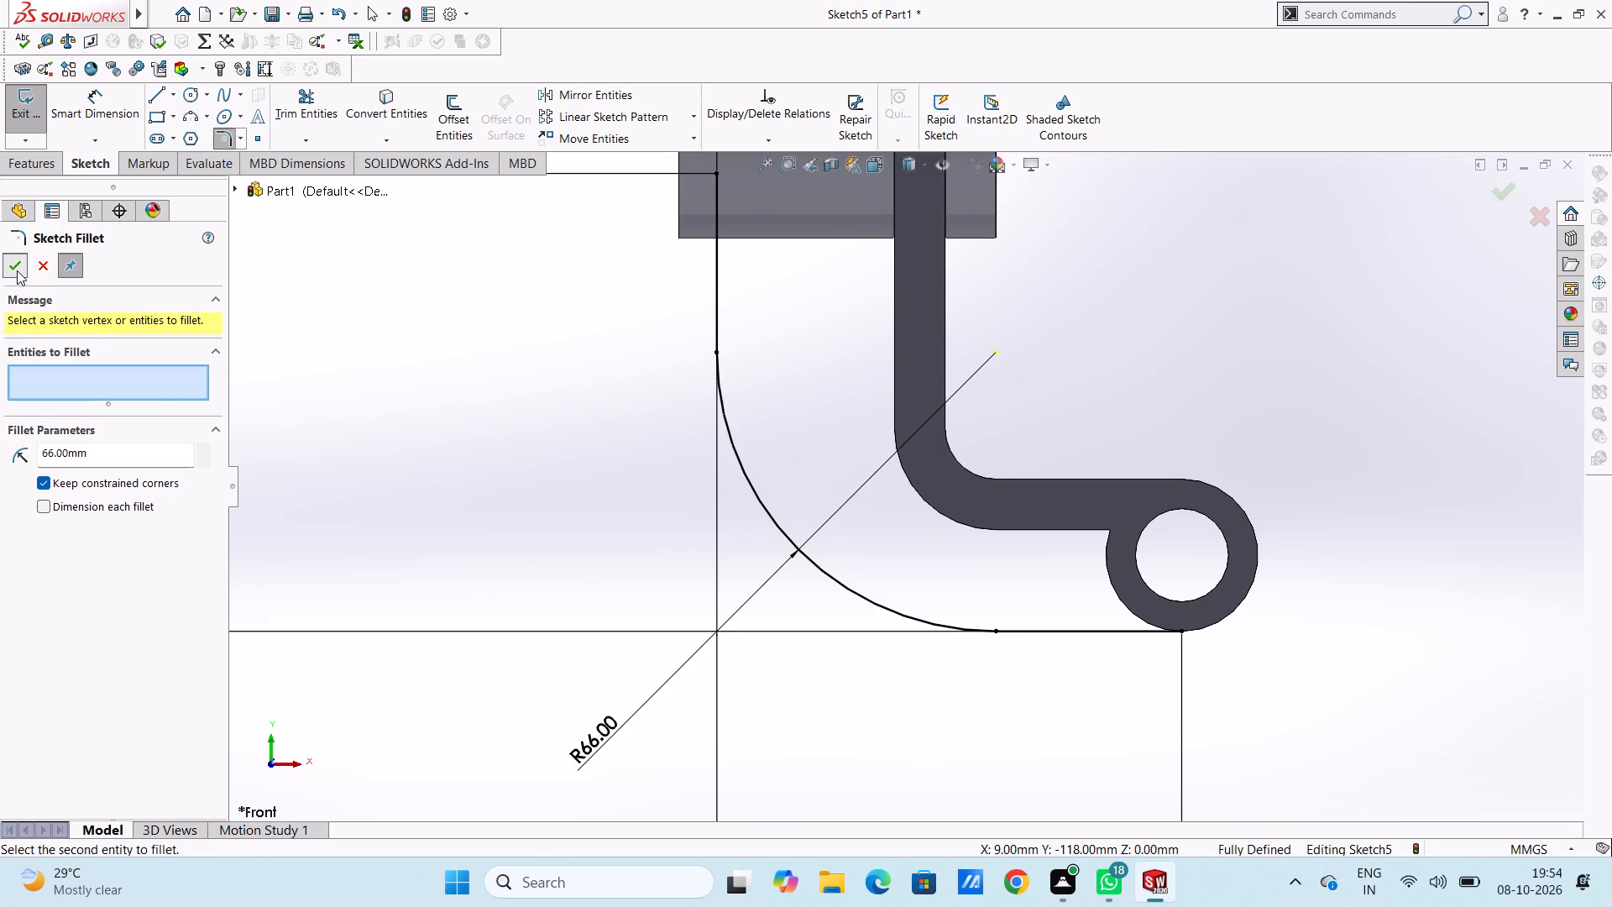
pyautogui.click(17, 270)
# Create a 12 mm thick rib from the filleted sketch, centred on both sides, with the material side flipped towards the arm.
pyautogui.scroll(4, 609, 432)
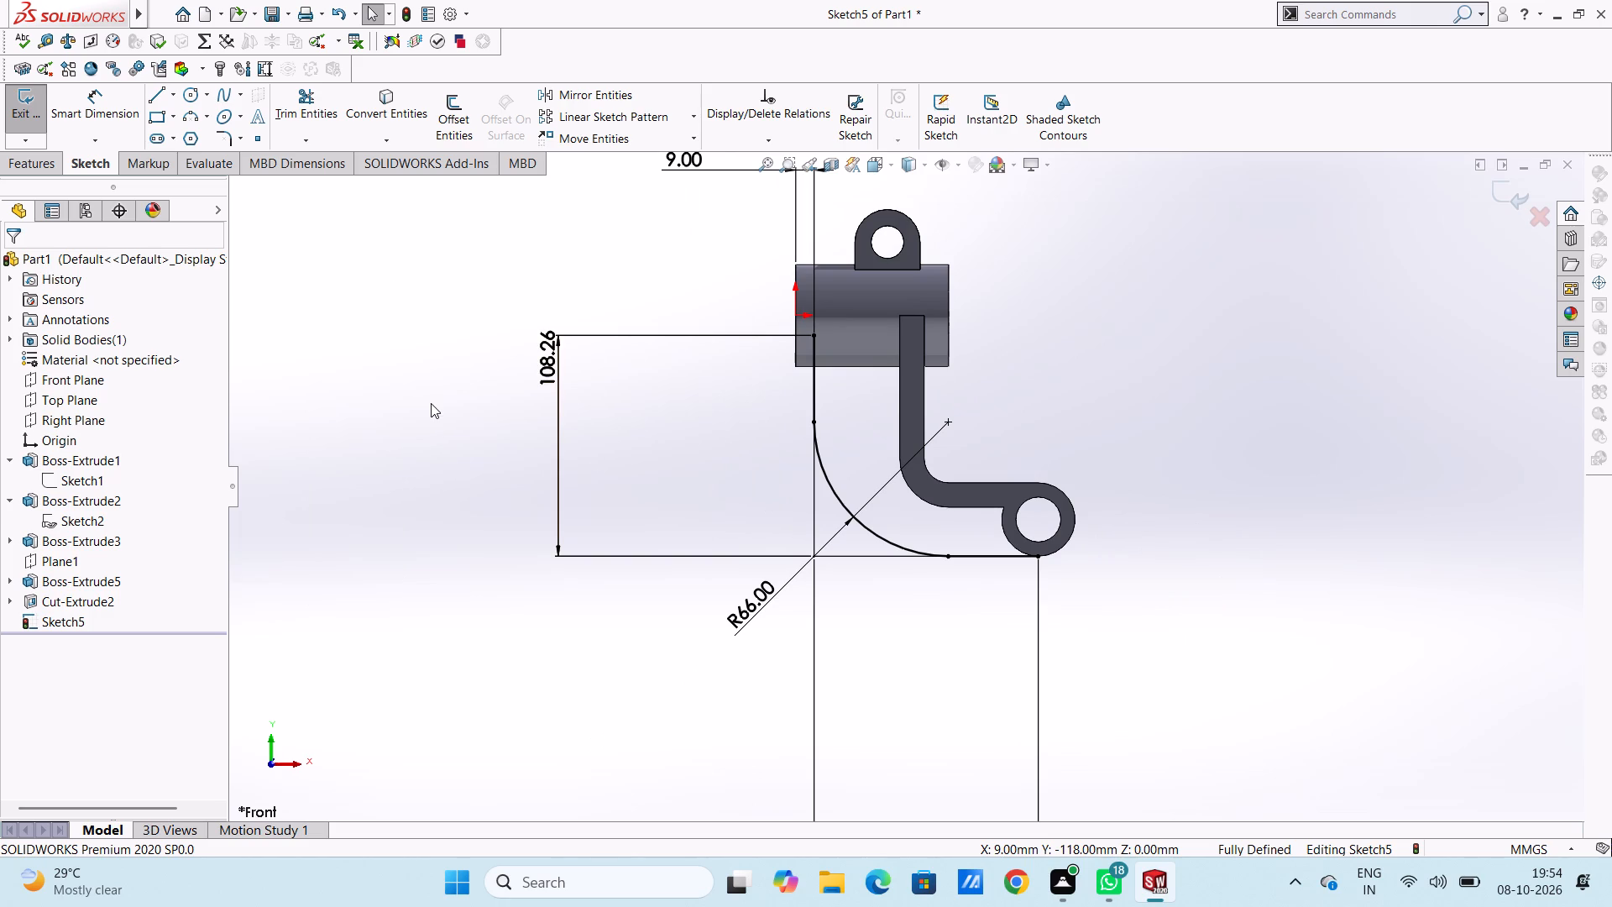
pyautogui.moveTo(438, 419); pyautogui.dragTo(439, 419, button='middle')
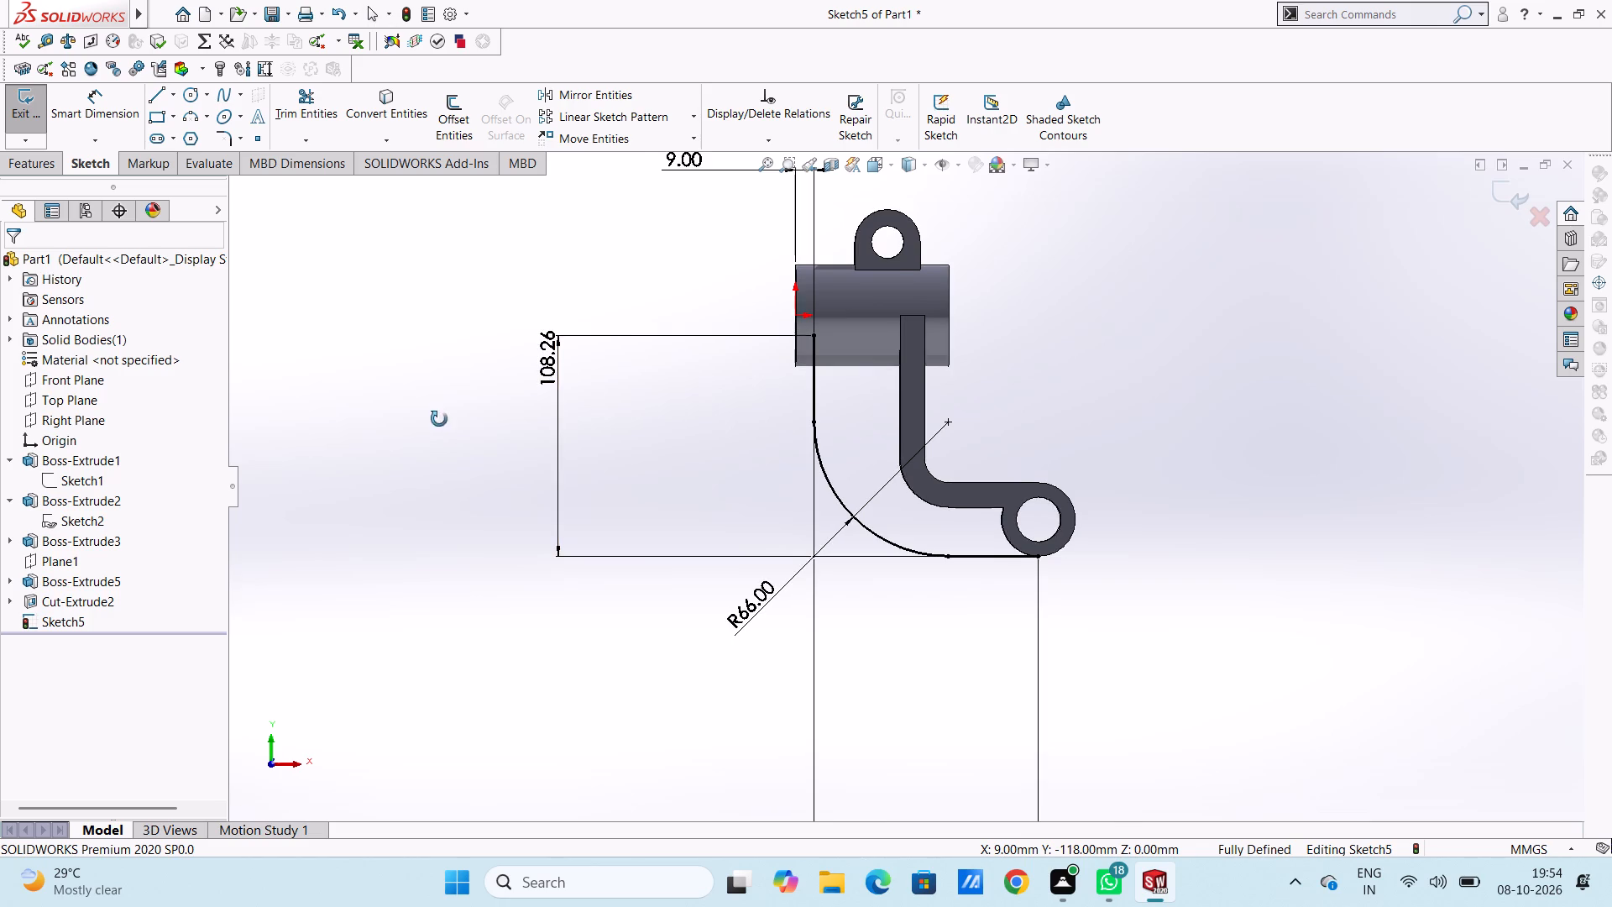
pyautogui.moveTo(439, 419); pyautogui.dragTo(445, 427, button='middle')
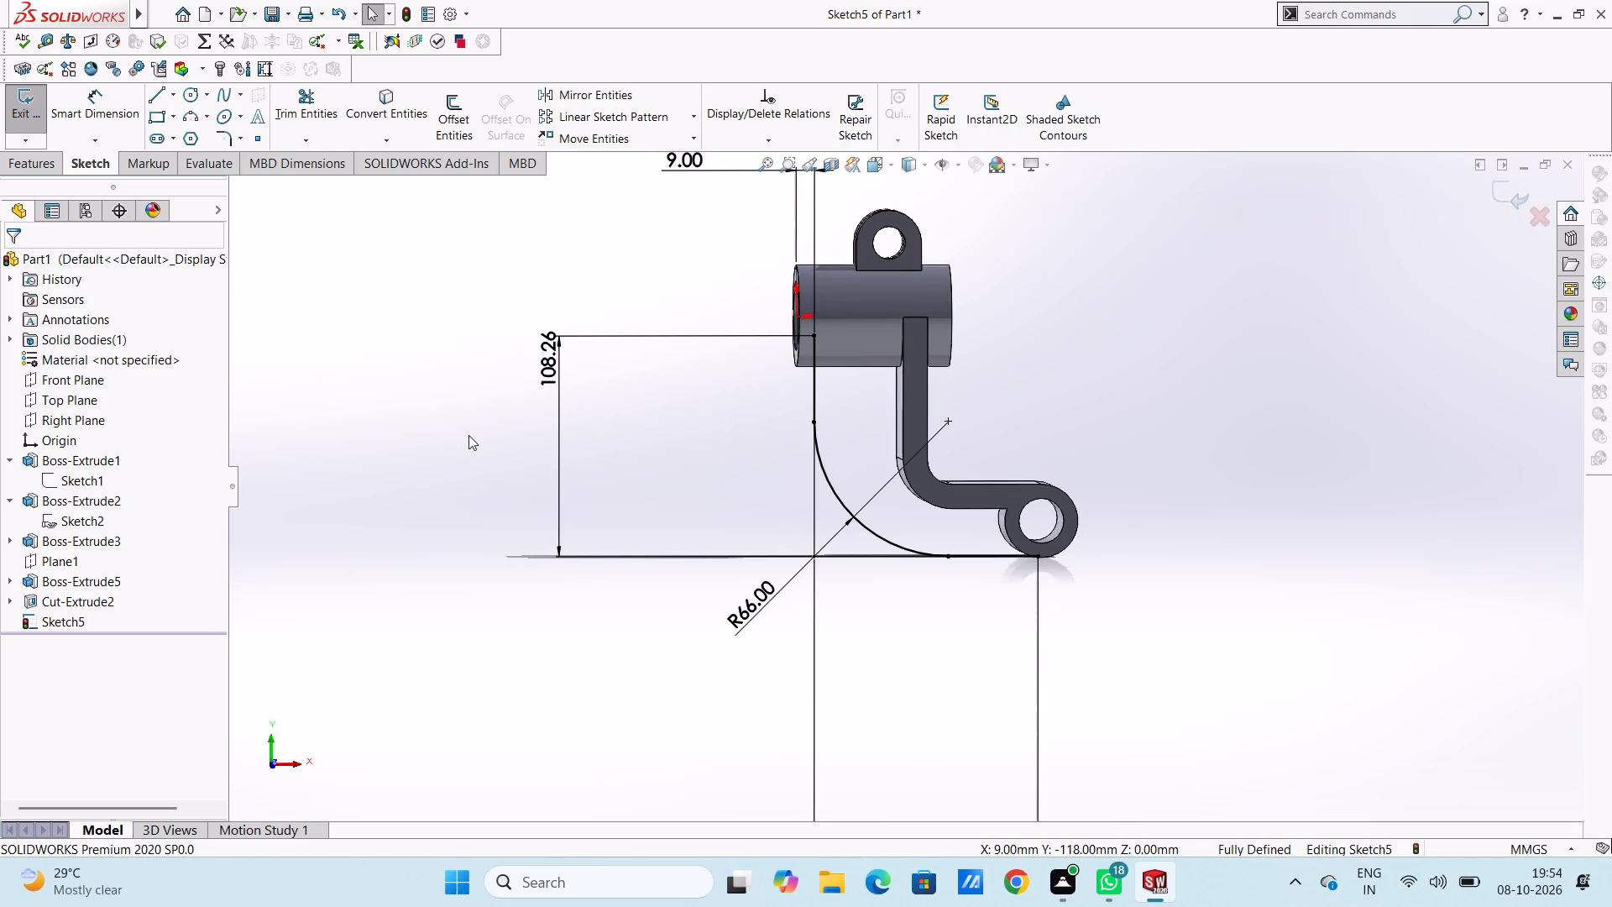
pyautogui.click(46, 170)
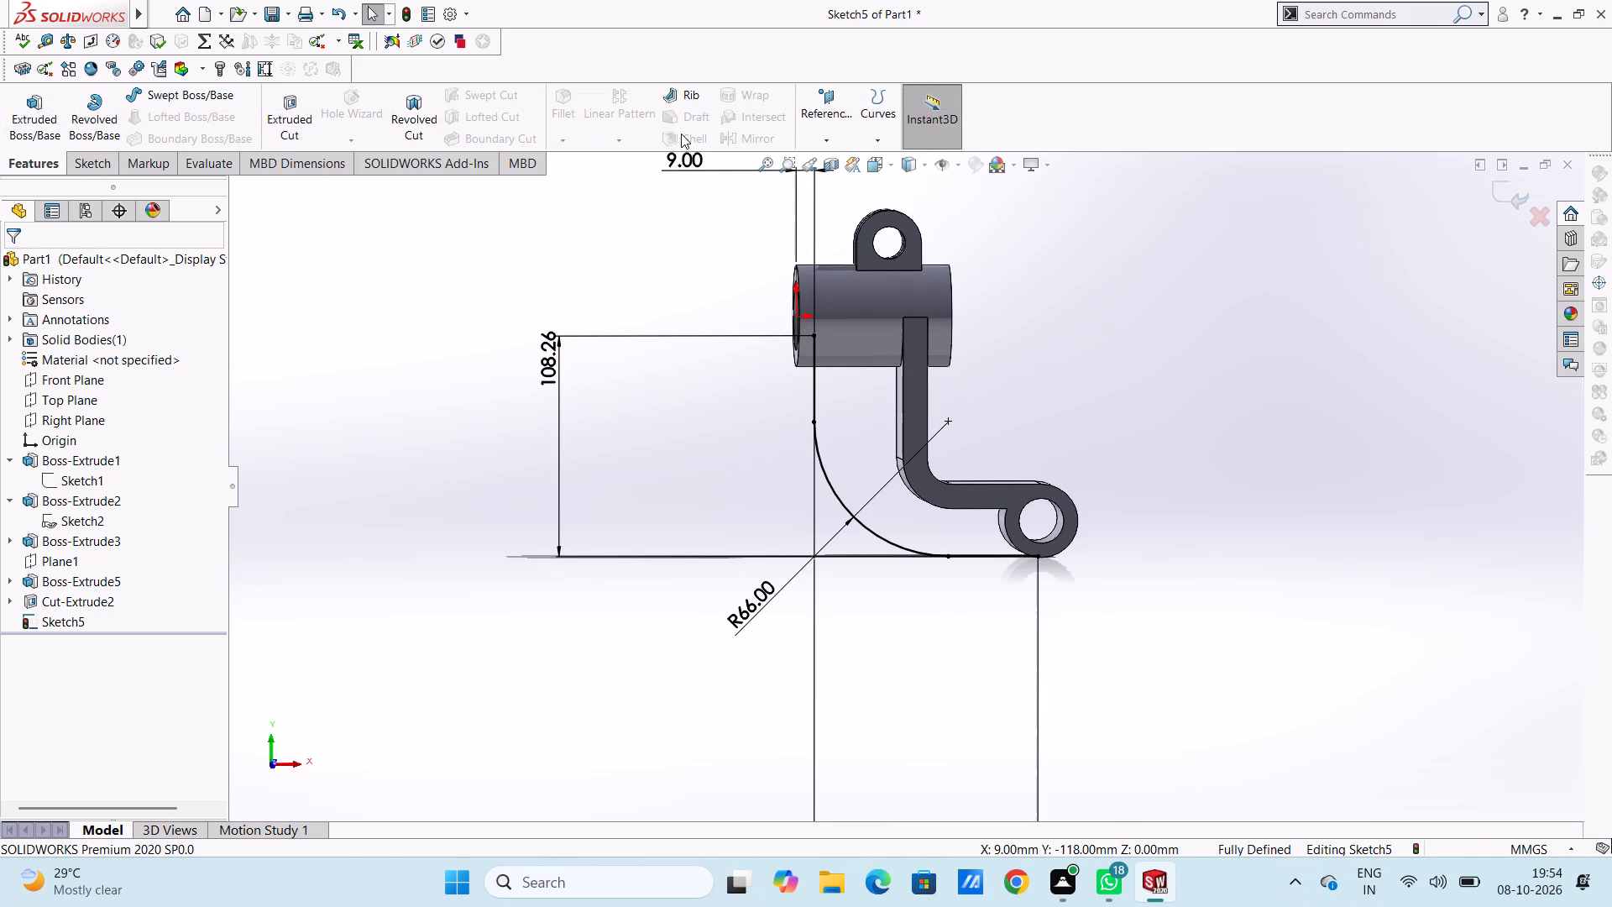
pyautogui.click(677, 93)
pyautogui.moveTo(442, 360); pyautogui.dragTo(470, 380, button='middle')
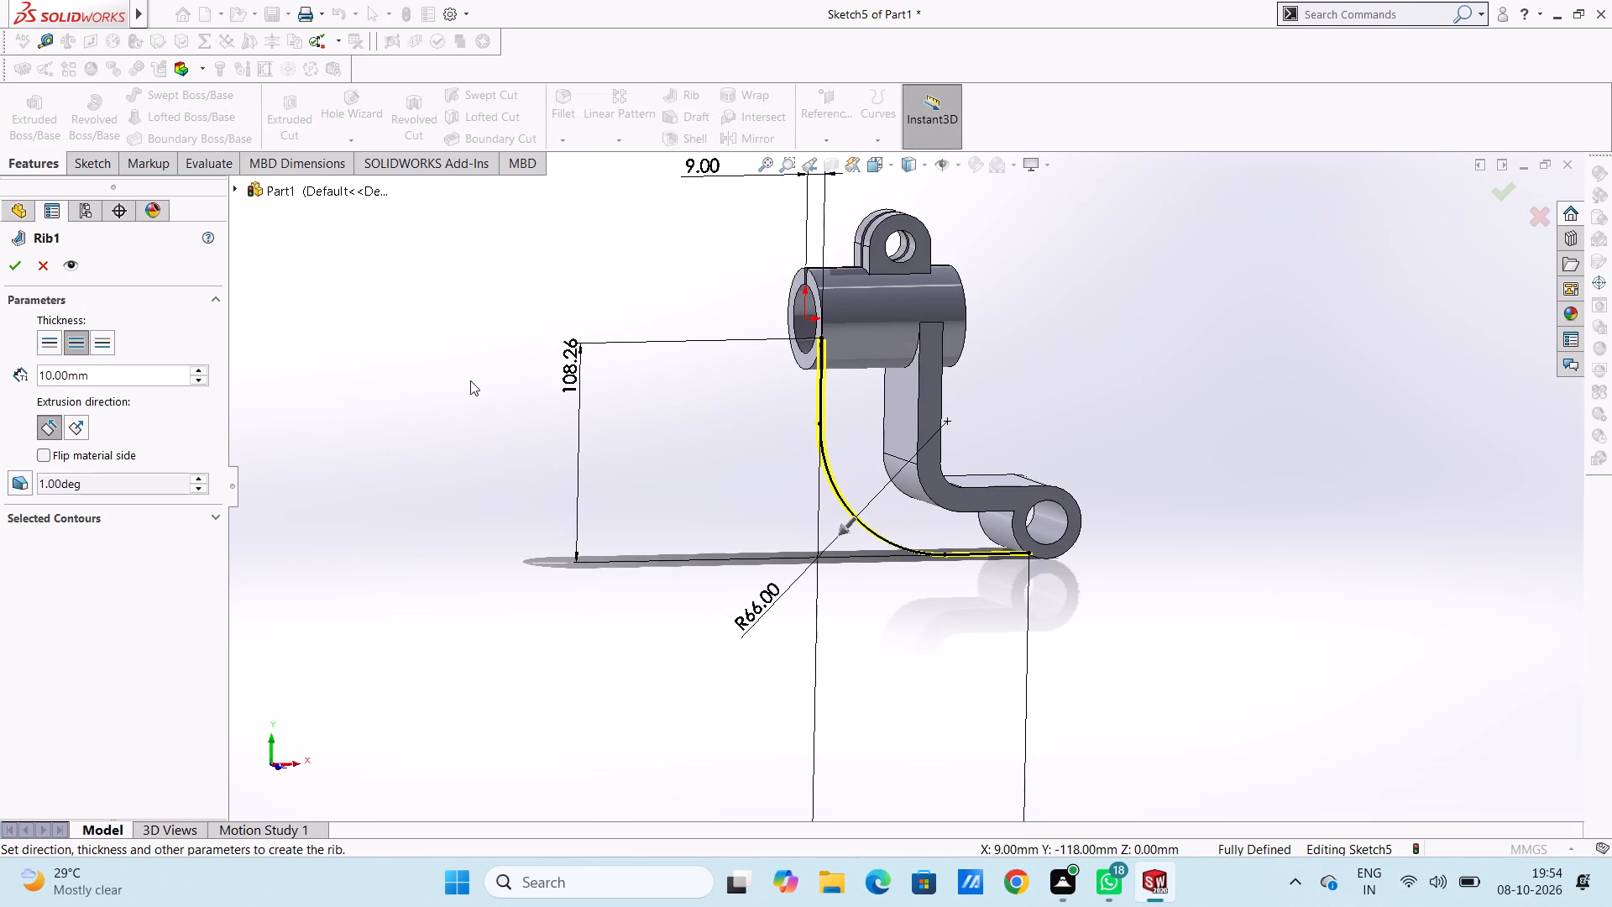
pyautogui.click(44, 452)
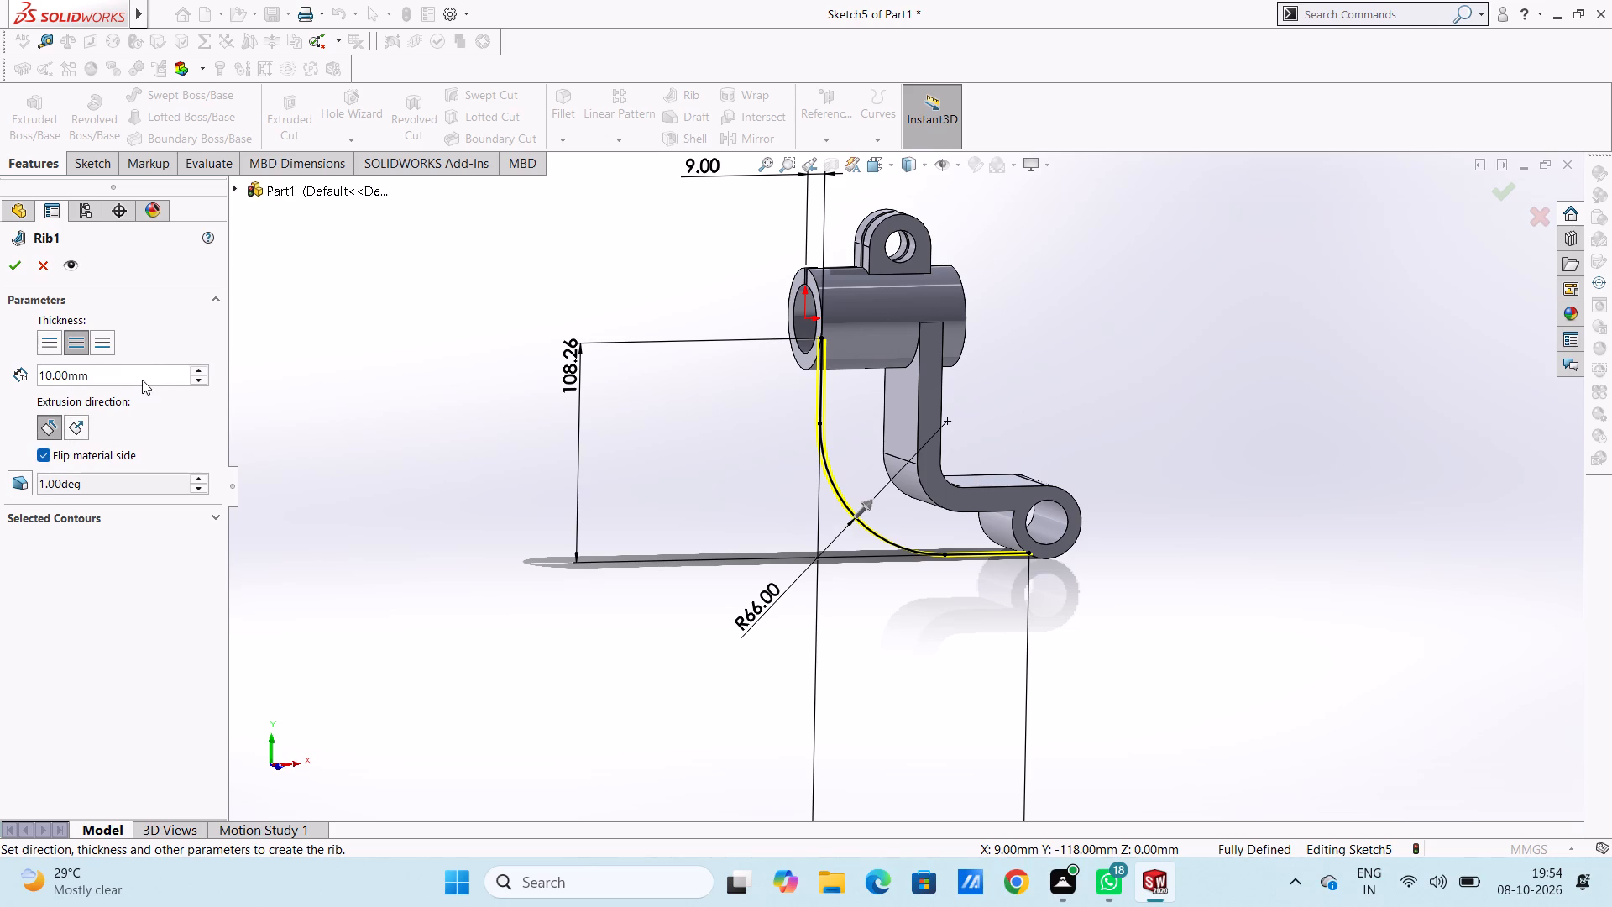
pyautogui.doubleClick(142, 374)
pyautogui.write('12')
pyautogui.press('Return')
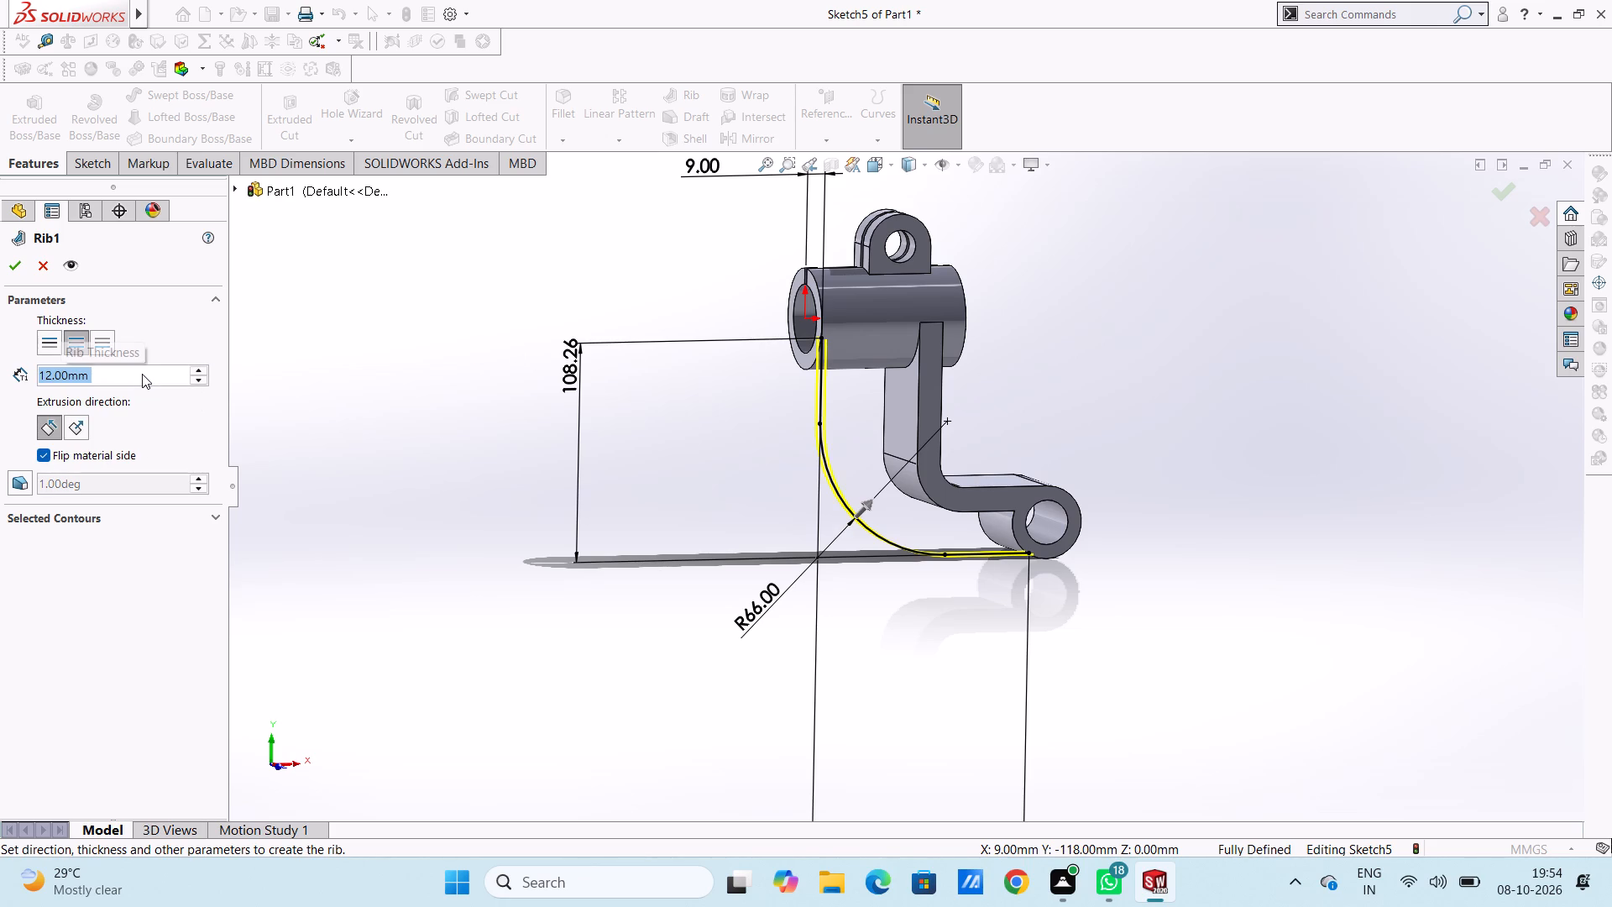
pyautogui.moveTo(369, 549); pyautogui.dragTo(454, 610, button='middle')
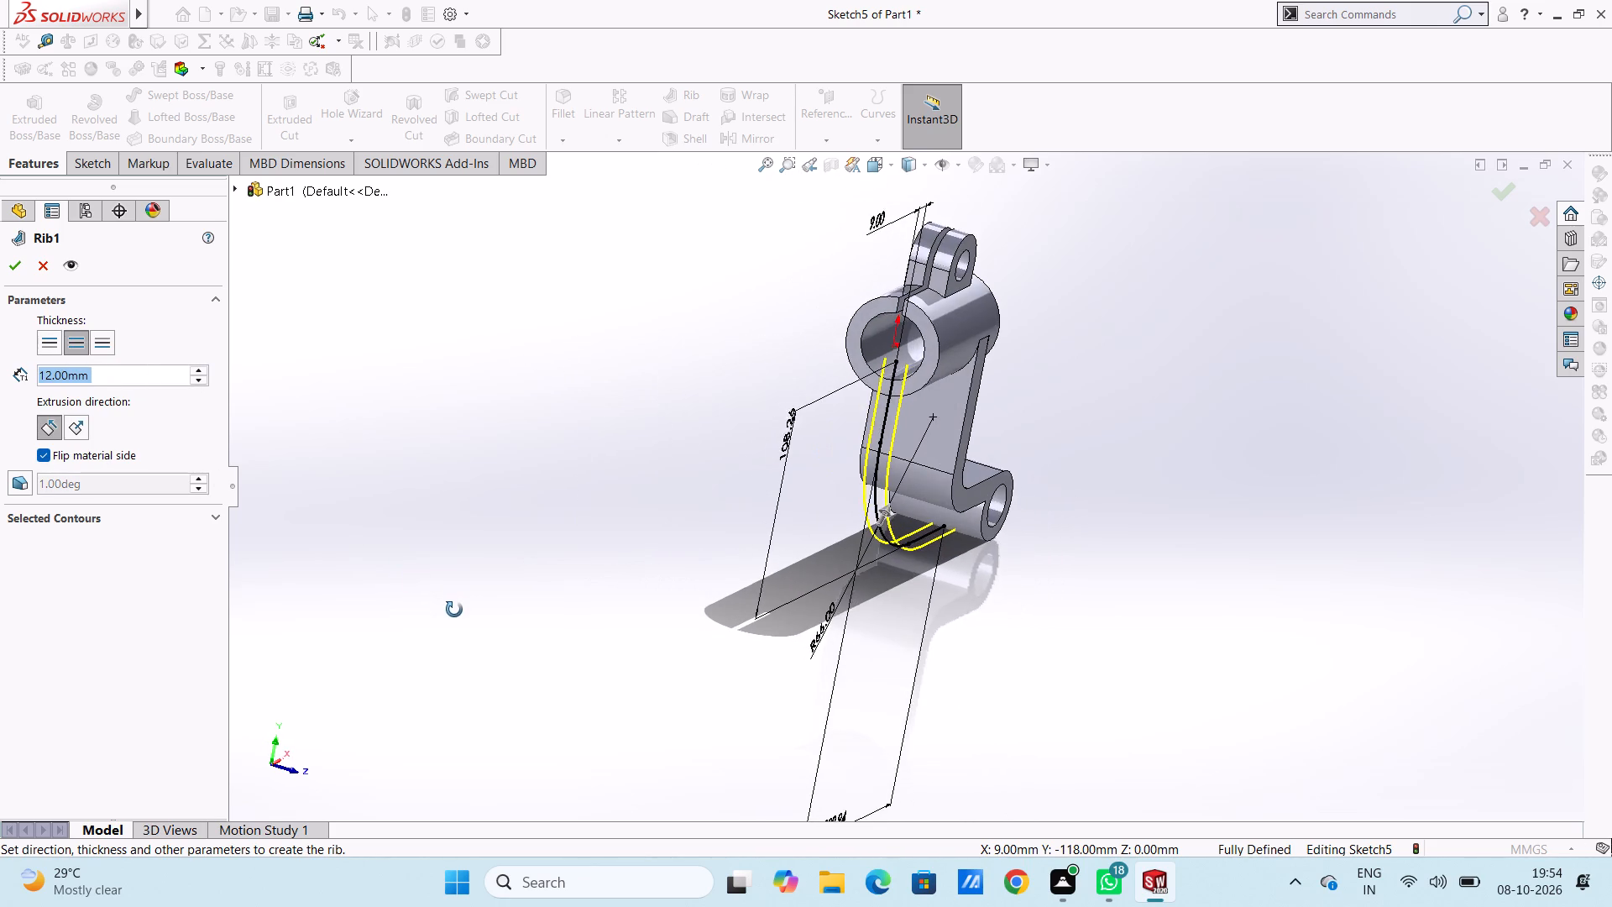
pyautogui.moveTo(454, 610); pyautogui.dragTo(455, 610, button='middle')
pyautogui.click(16, 267)
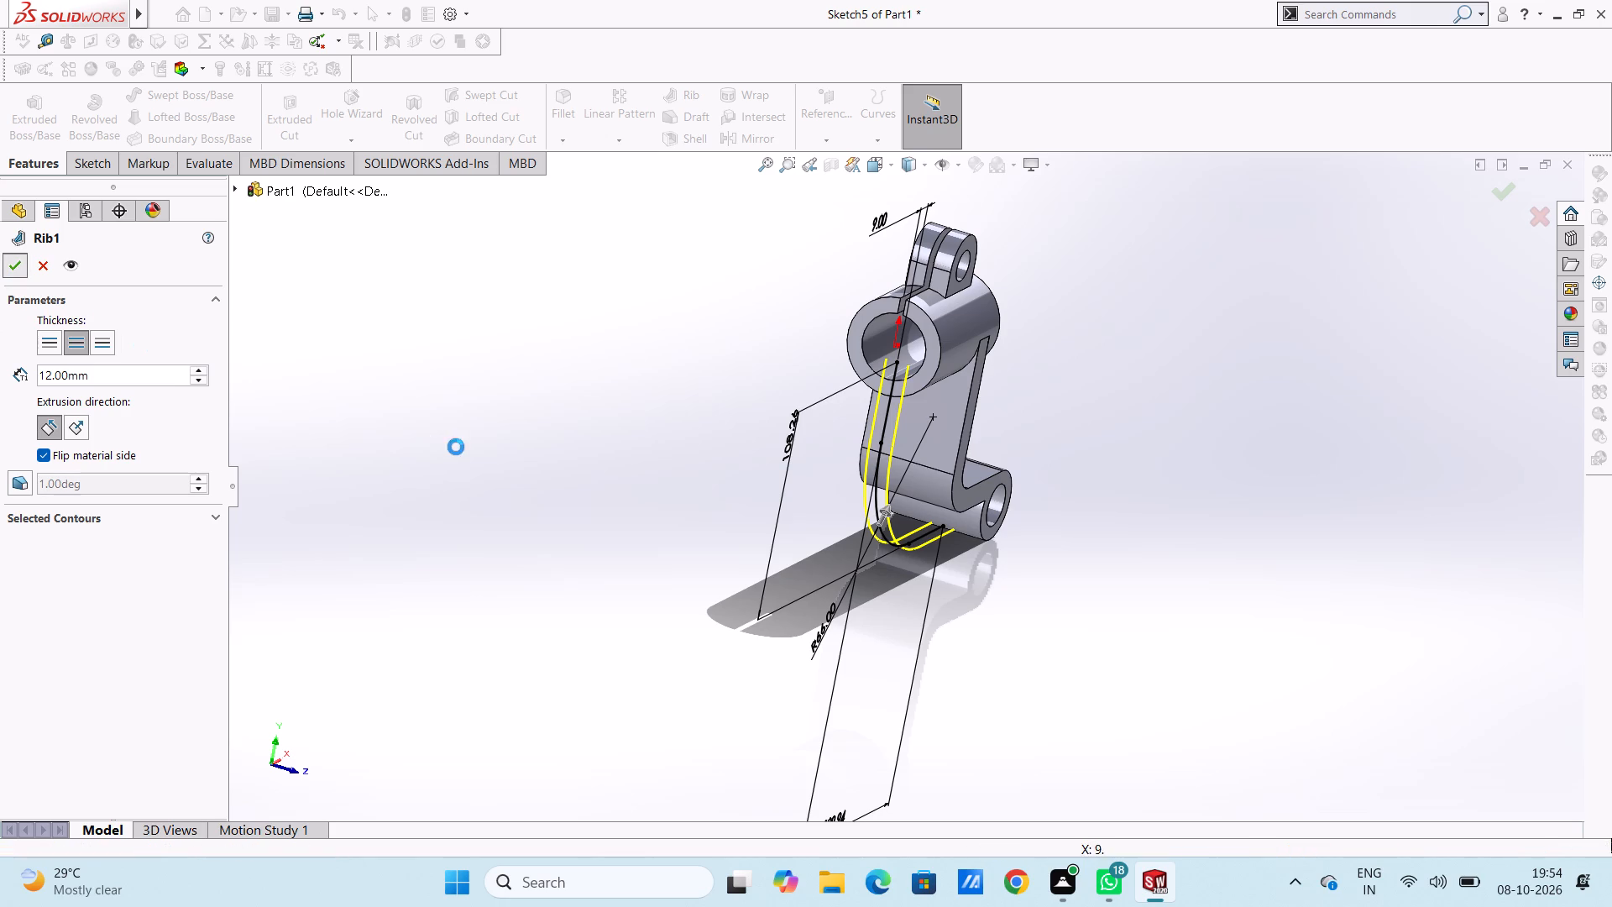
pyautogui.click(499, 464)
# Inspect the rib from several sides, checking how it joins the cylinder, the arm and the ring.
pyautogui.moveTo(600, 462); pyautogui.dragTo(533, 426, button='middle')
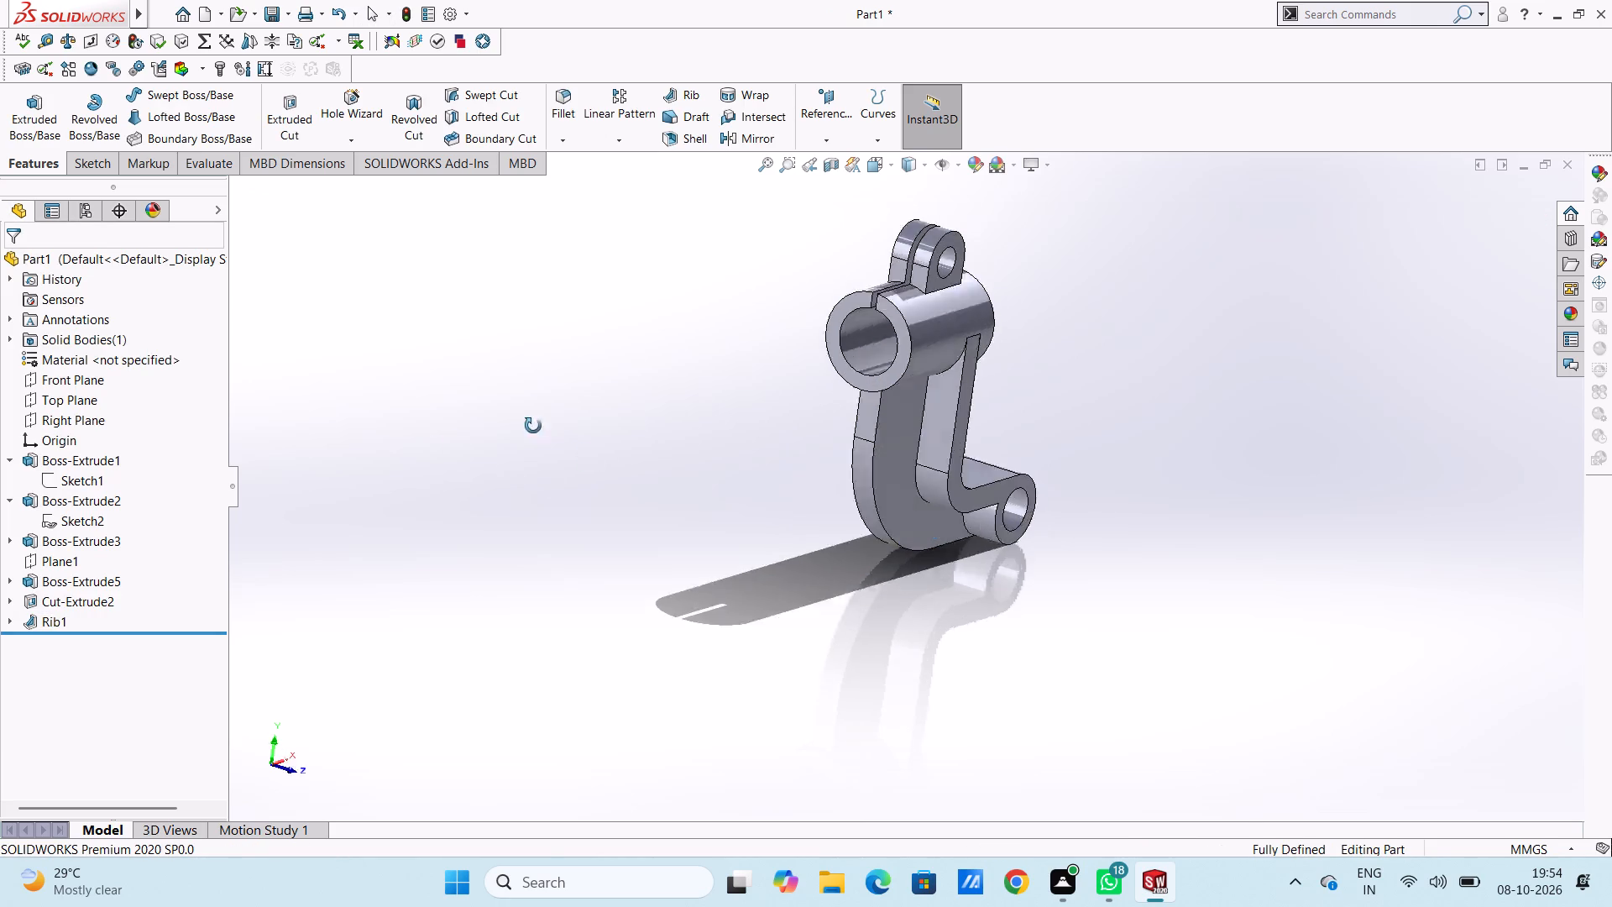
pyautogui.moveTo(533, 426); pyautogui.dragTo(511, 369, button='middle')
pyautogui.moveTo(584, 527); pyautogui.dragTo(594, 401, button='middle')
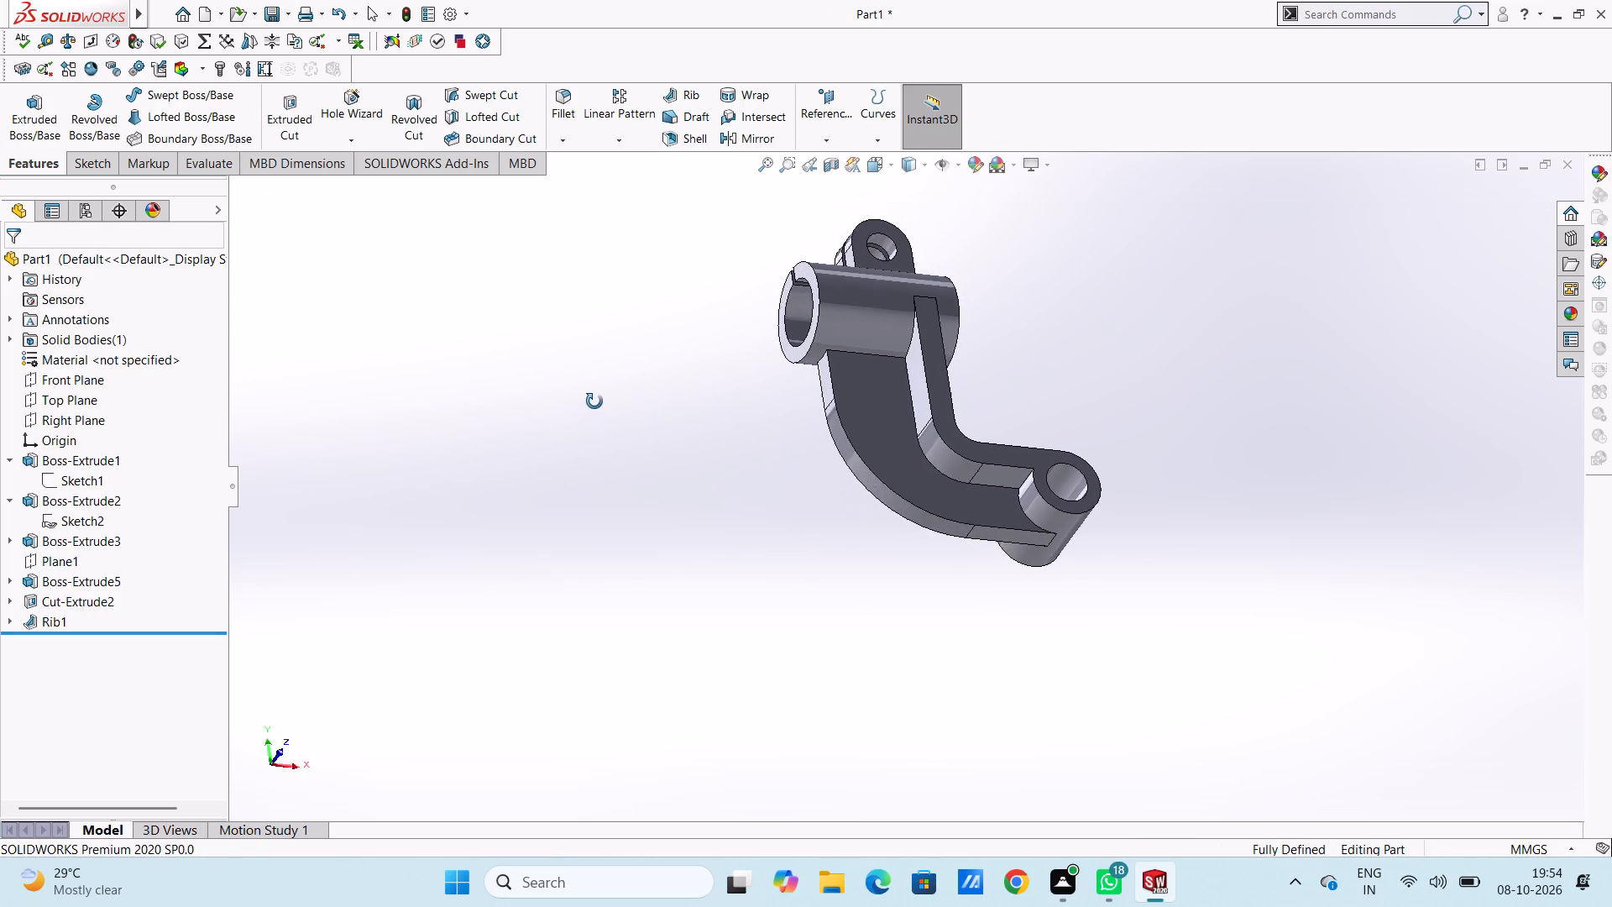
pyautogui.moveTo(594, 401); pyautogui.dragTo(727, 643, button='middle')
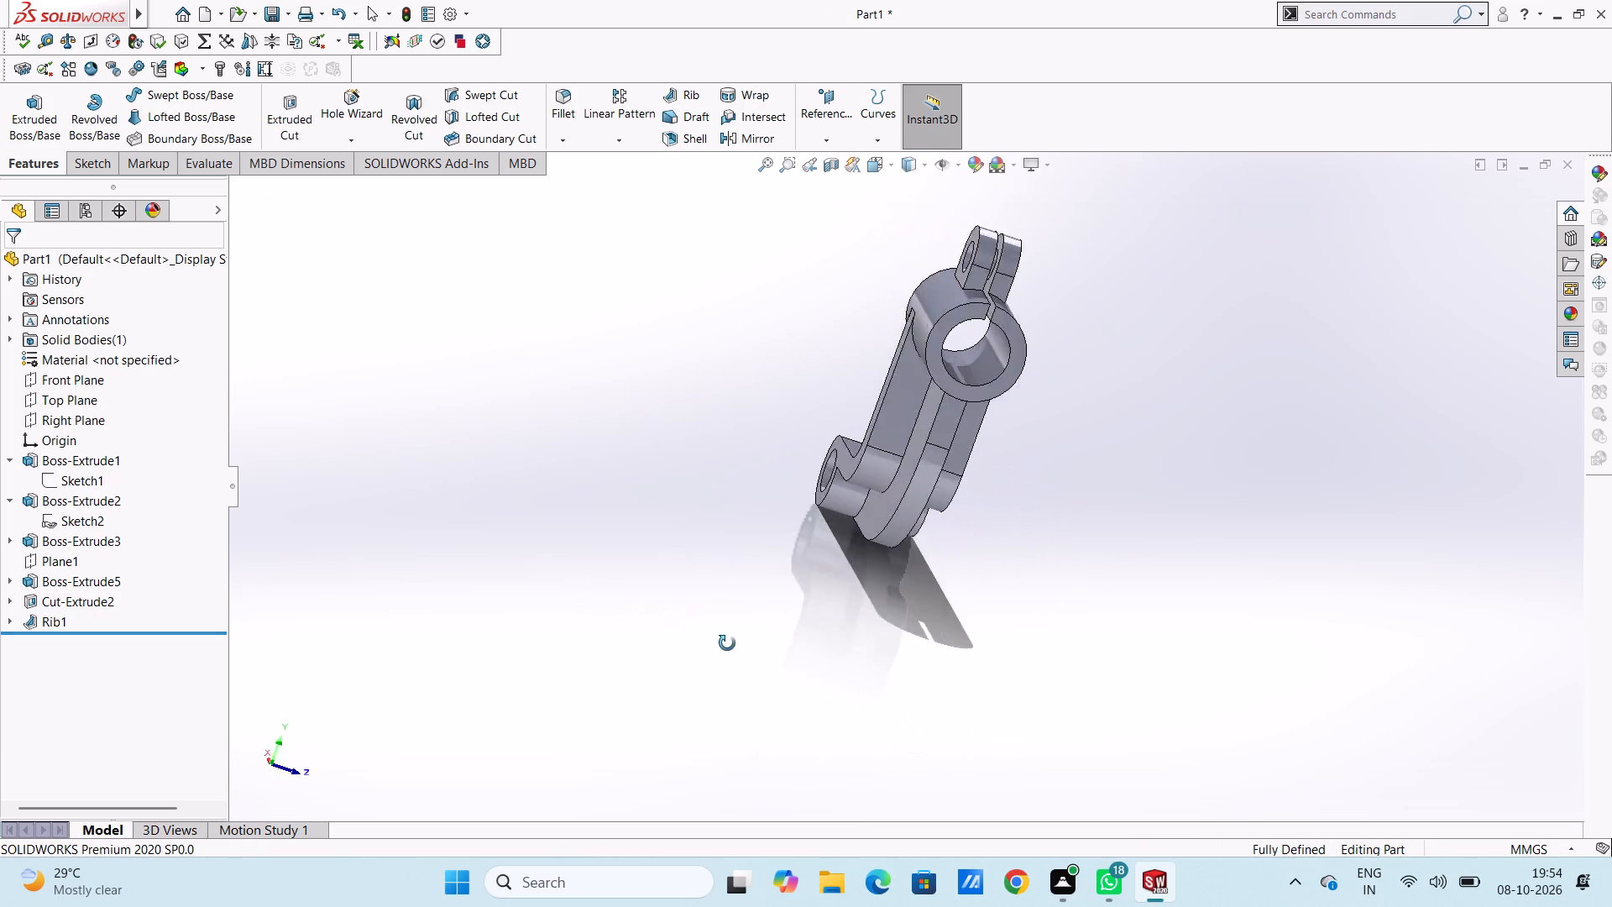
pyautogui.moveTo(727, 643); pyautogui.dragTo(516, 499, button='middle')
pyautogui.moveTo(695, 525); pyautogui.dragTo(677, 621, button='middle')
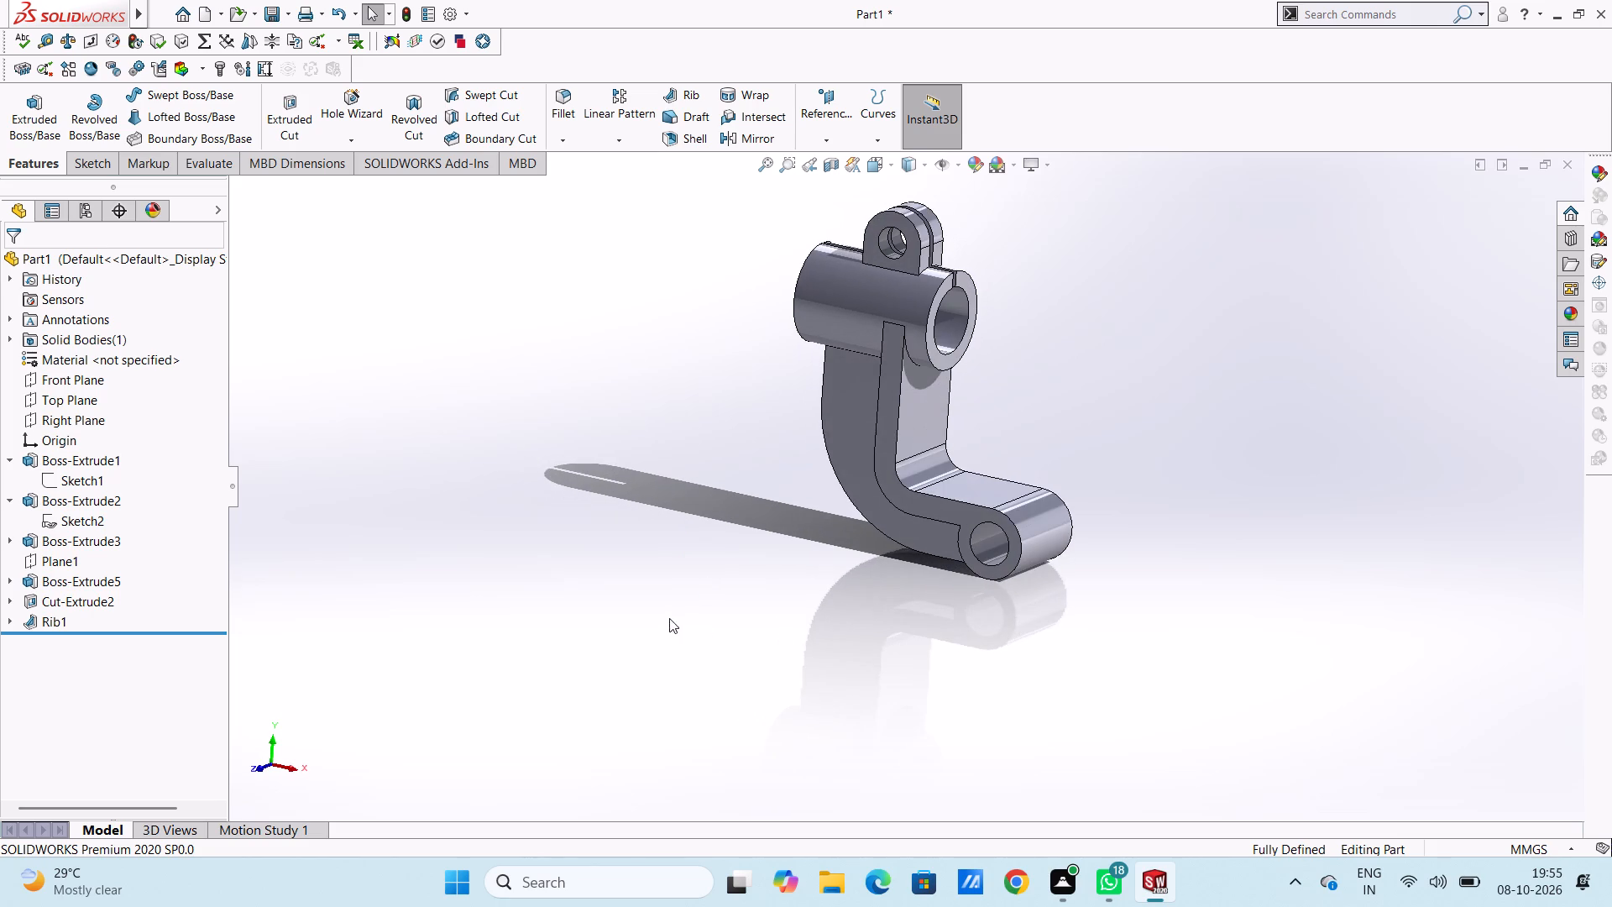
pyautogui.click(1055, 870)
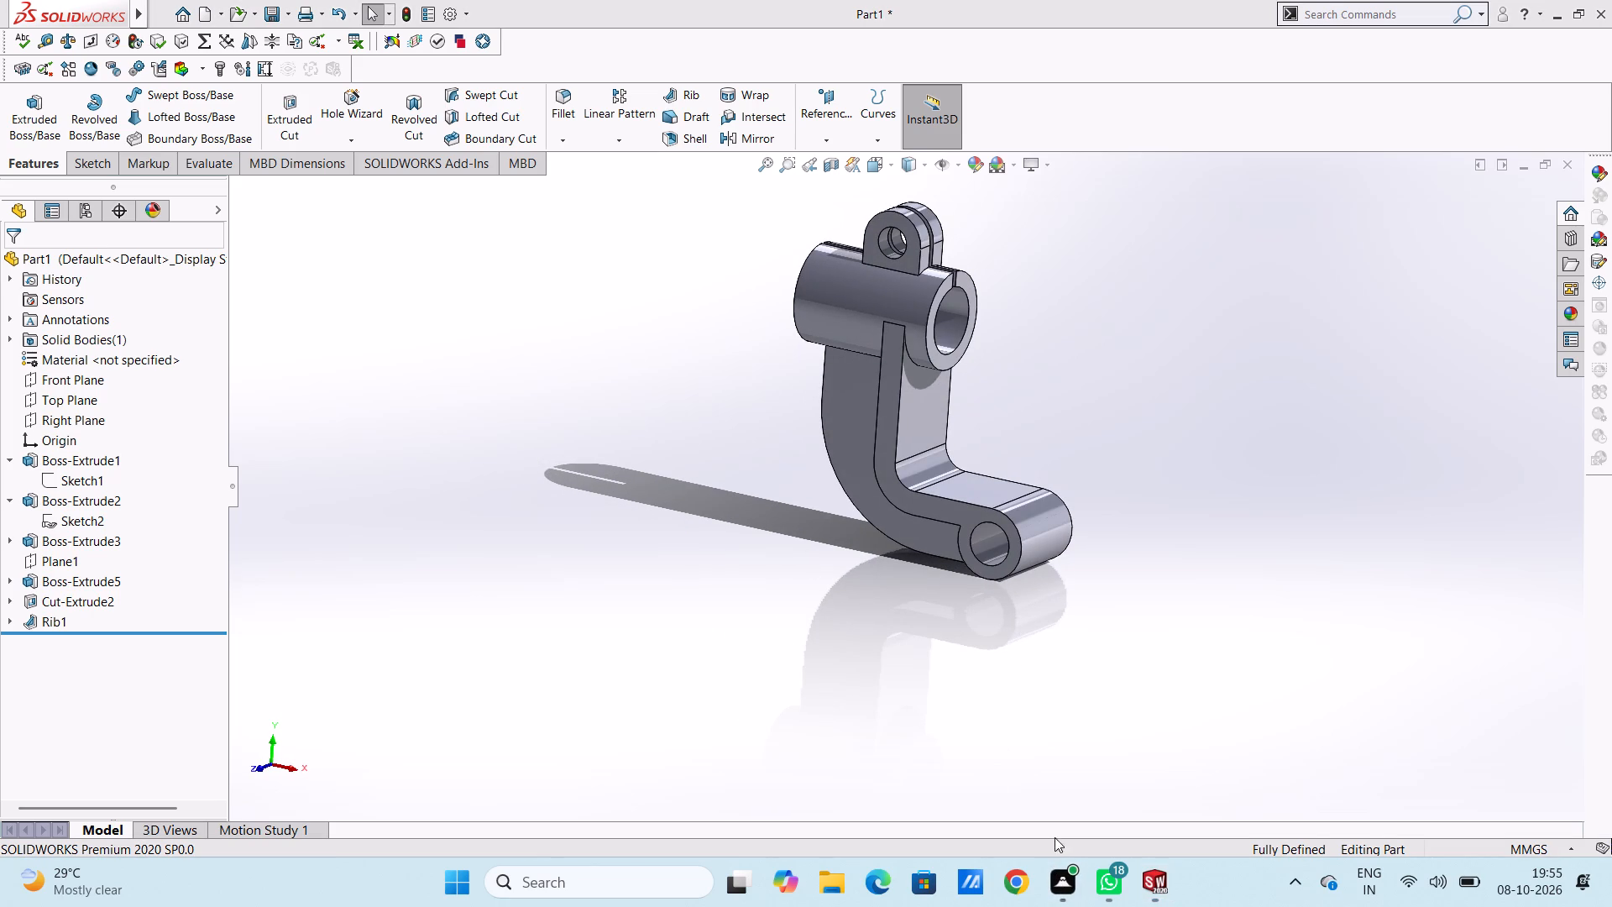
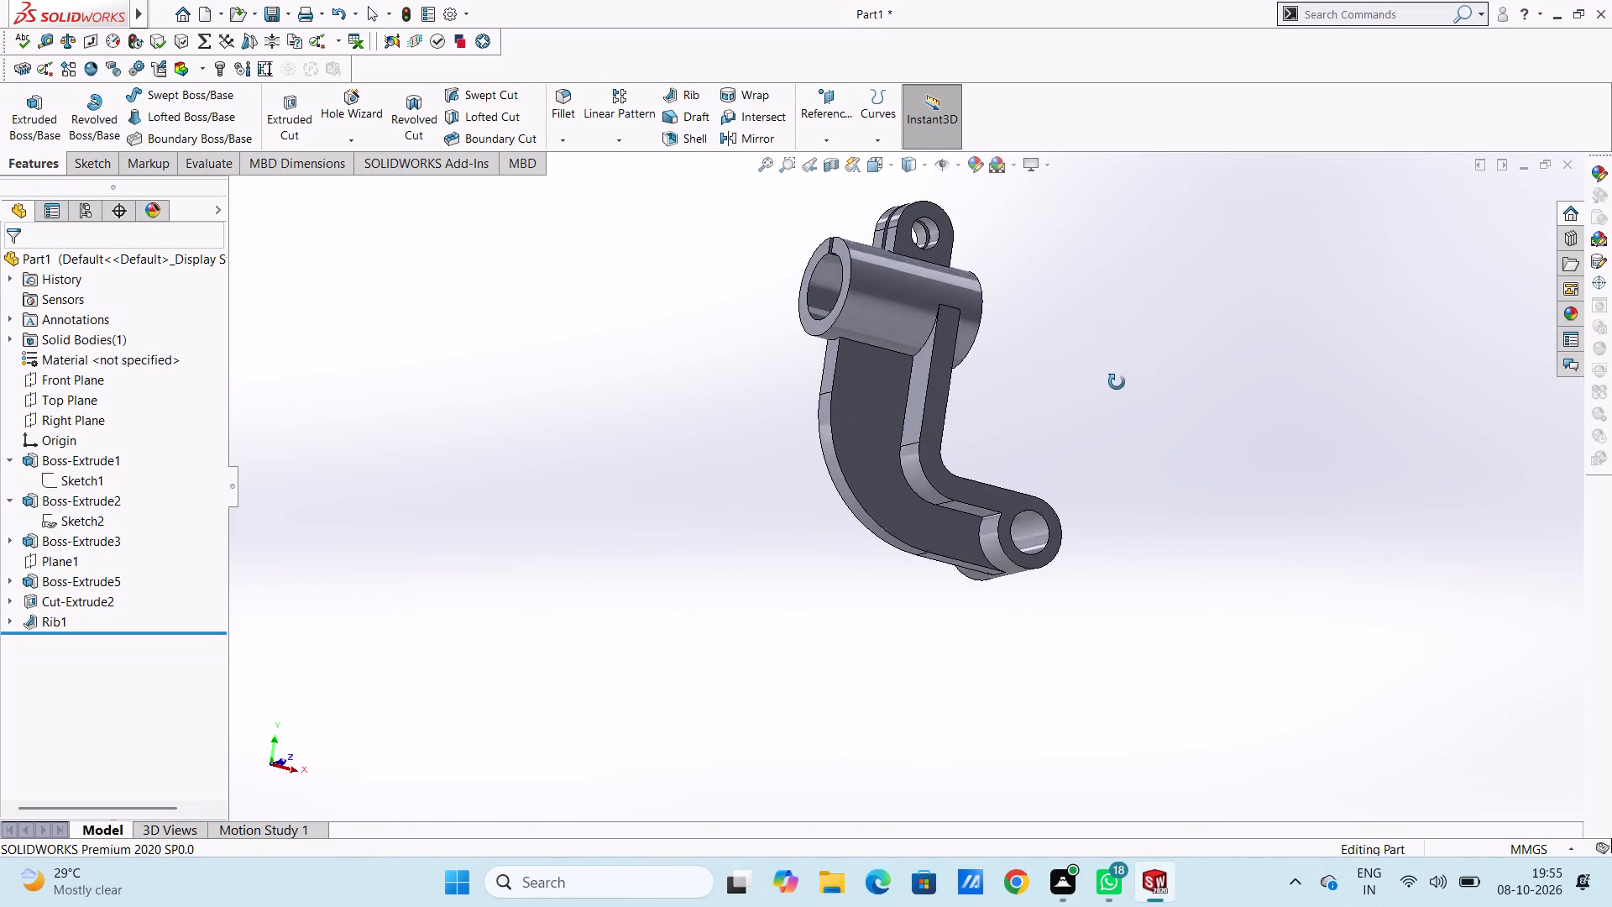
# Examine the part from several sides, focusing on how the rib and arm meet the ring at the lower end.
pyautogui.scroll(-5, 856, 298)
pyautogui.moveTo(1063, 475); pyautogui.dragTo(1214, 572, button='middle')
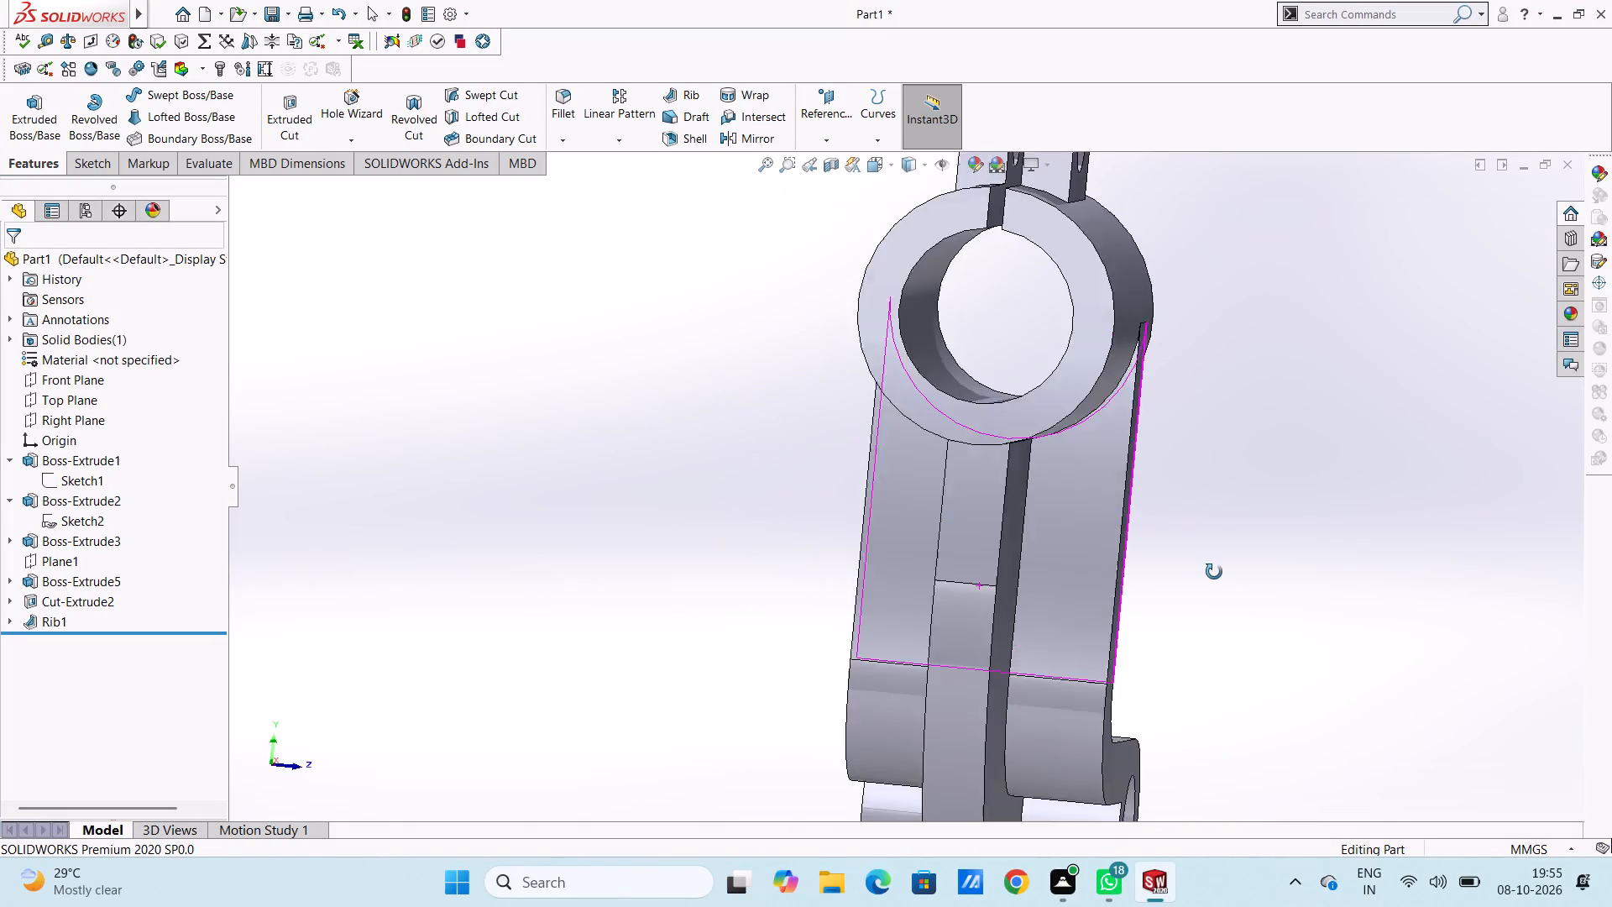
pyautogui.moveTo(1214, 572); pyautogui.dragTo(1117, 527, button='middle')
pyautogui.scroll(4, 1125, 529)
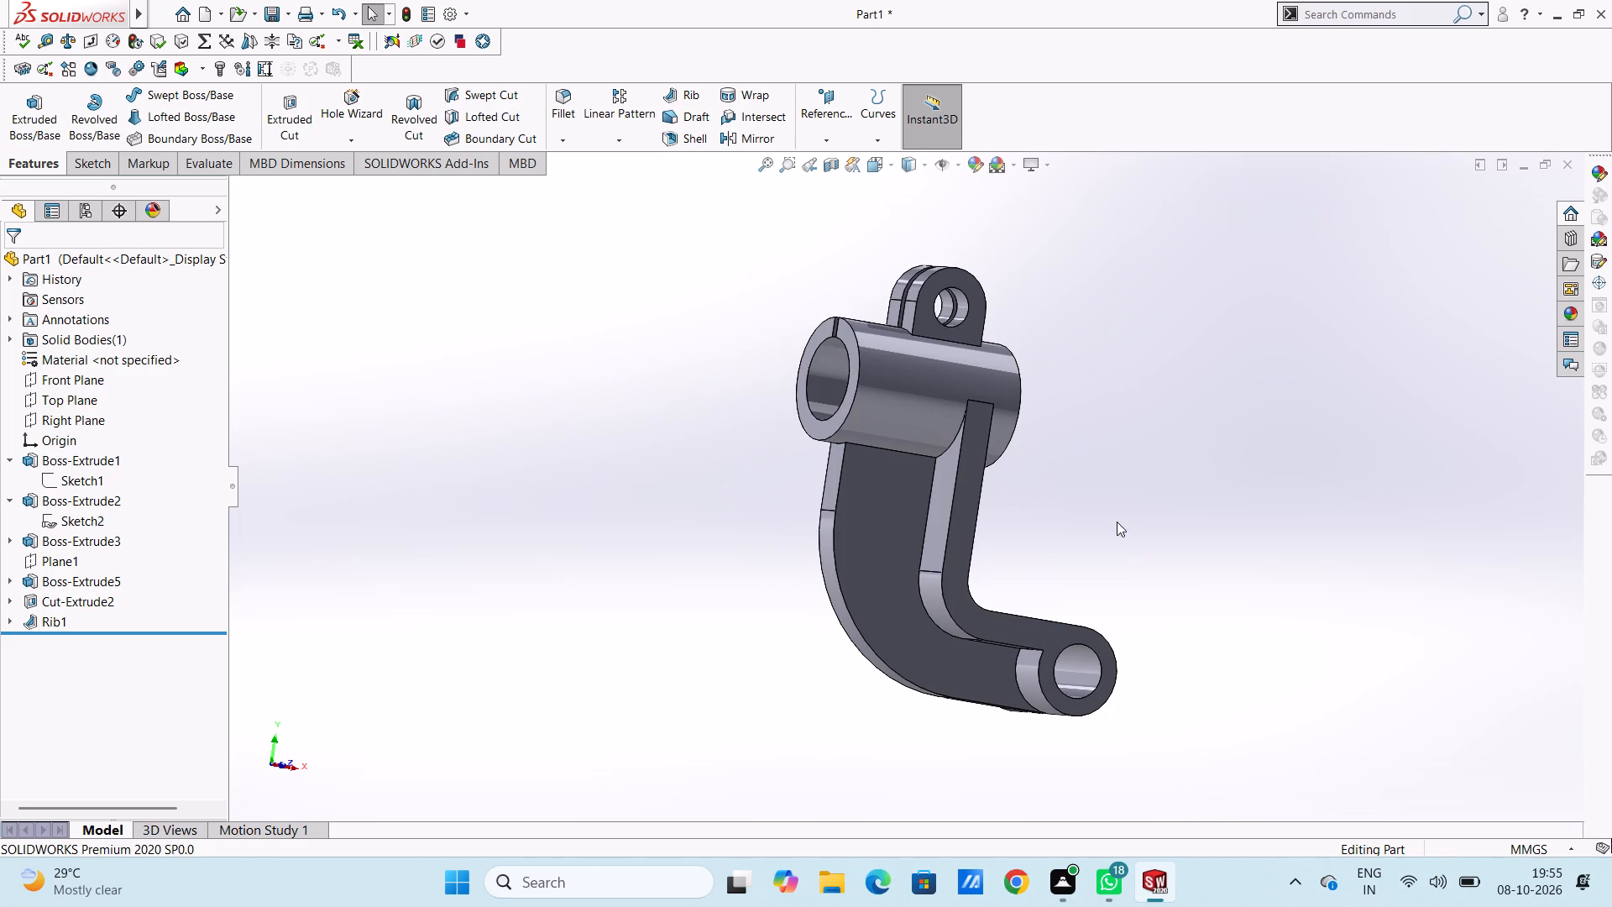
pyautogui.moveTo(1067, 519); pyautogui.dragTo(964, 585, button='middle')
pyautogui.middleClick(964, 585)
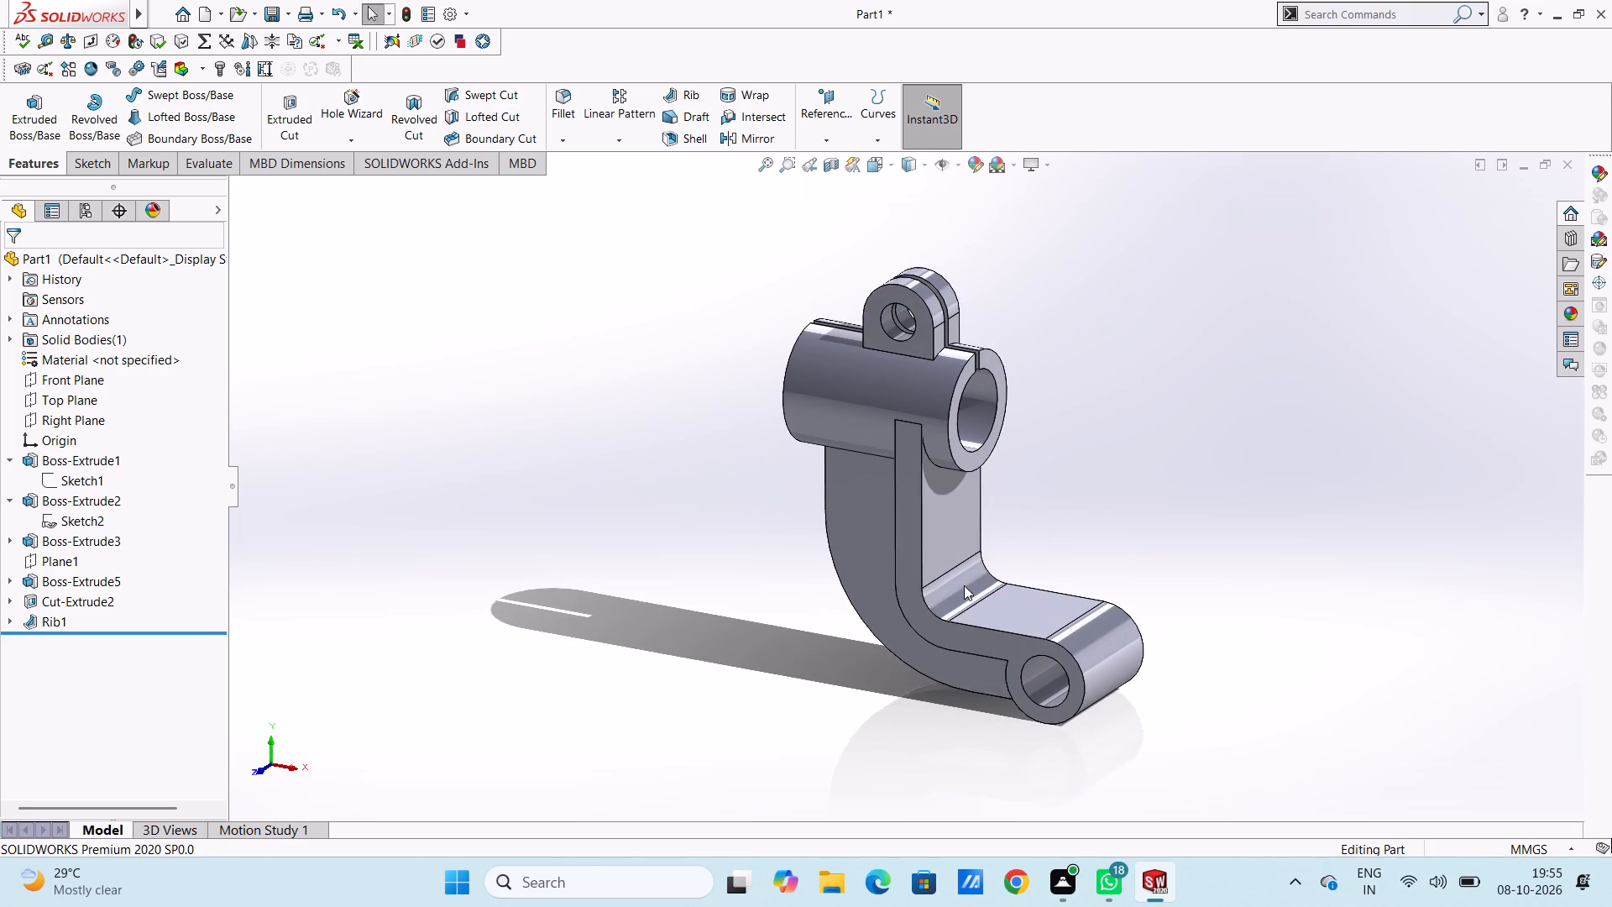
pyautogui.scroll(3, 942, 602)
pyautogui.click(1083, 524)
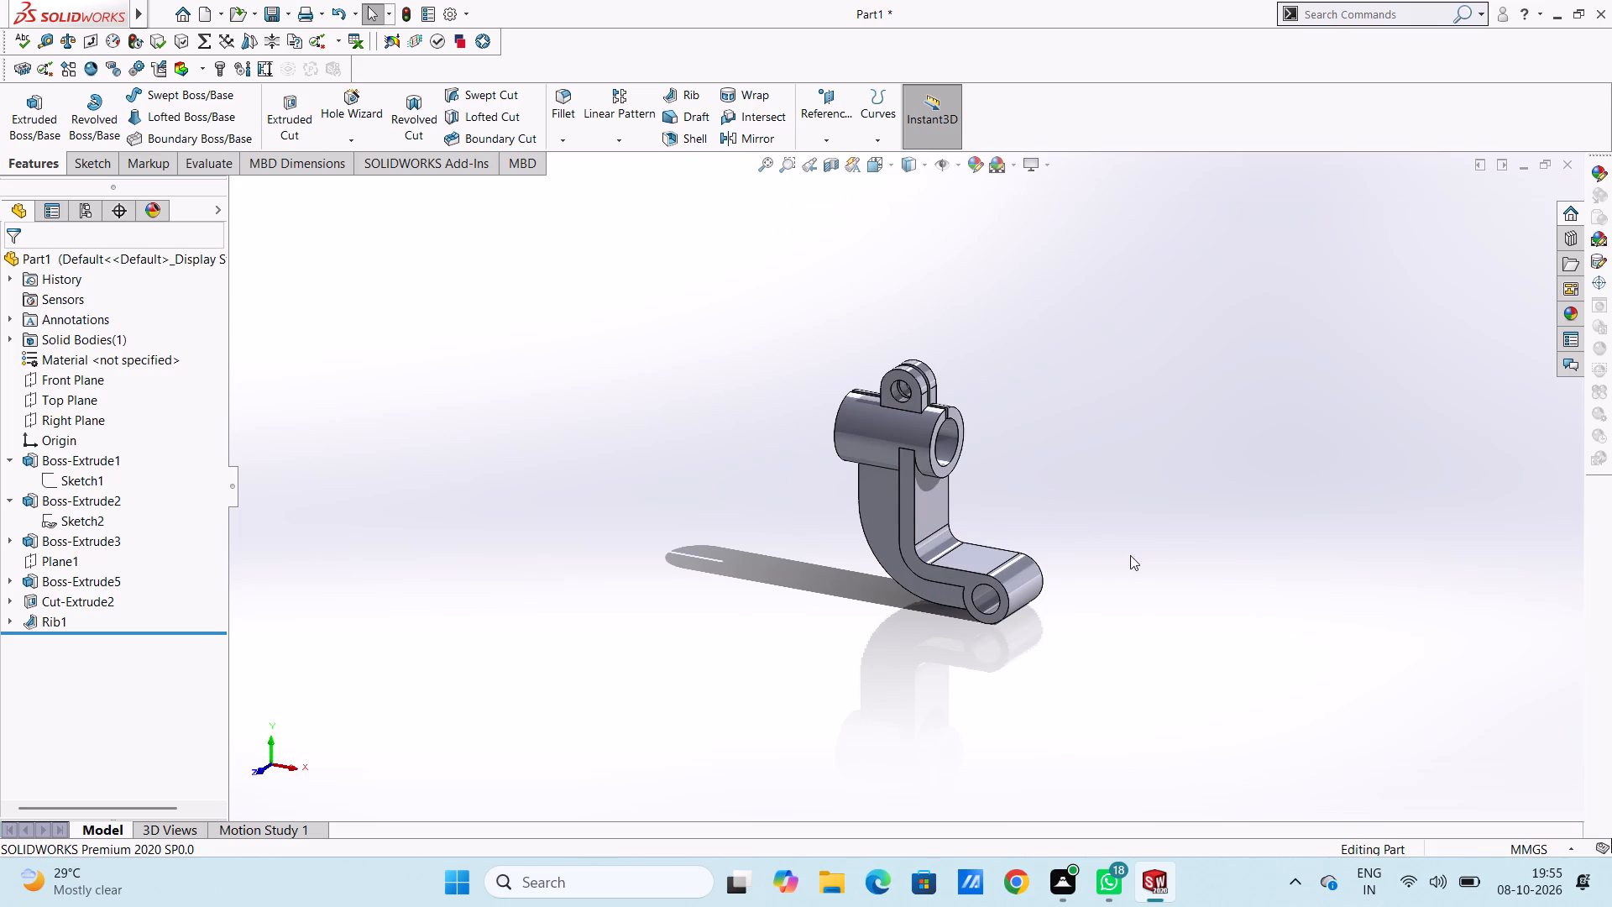
pyautogui.scroll(-1, 1125, 575)
pyautogui.scroll(1, 986, 604)
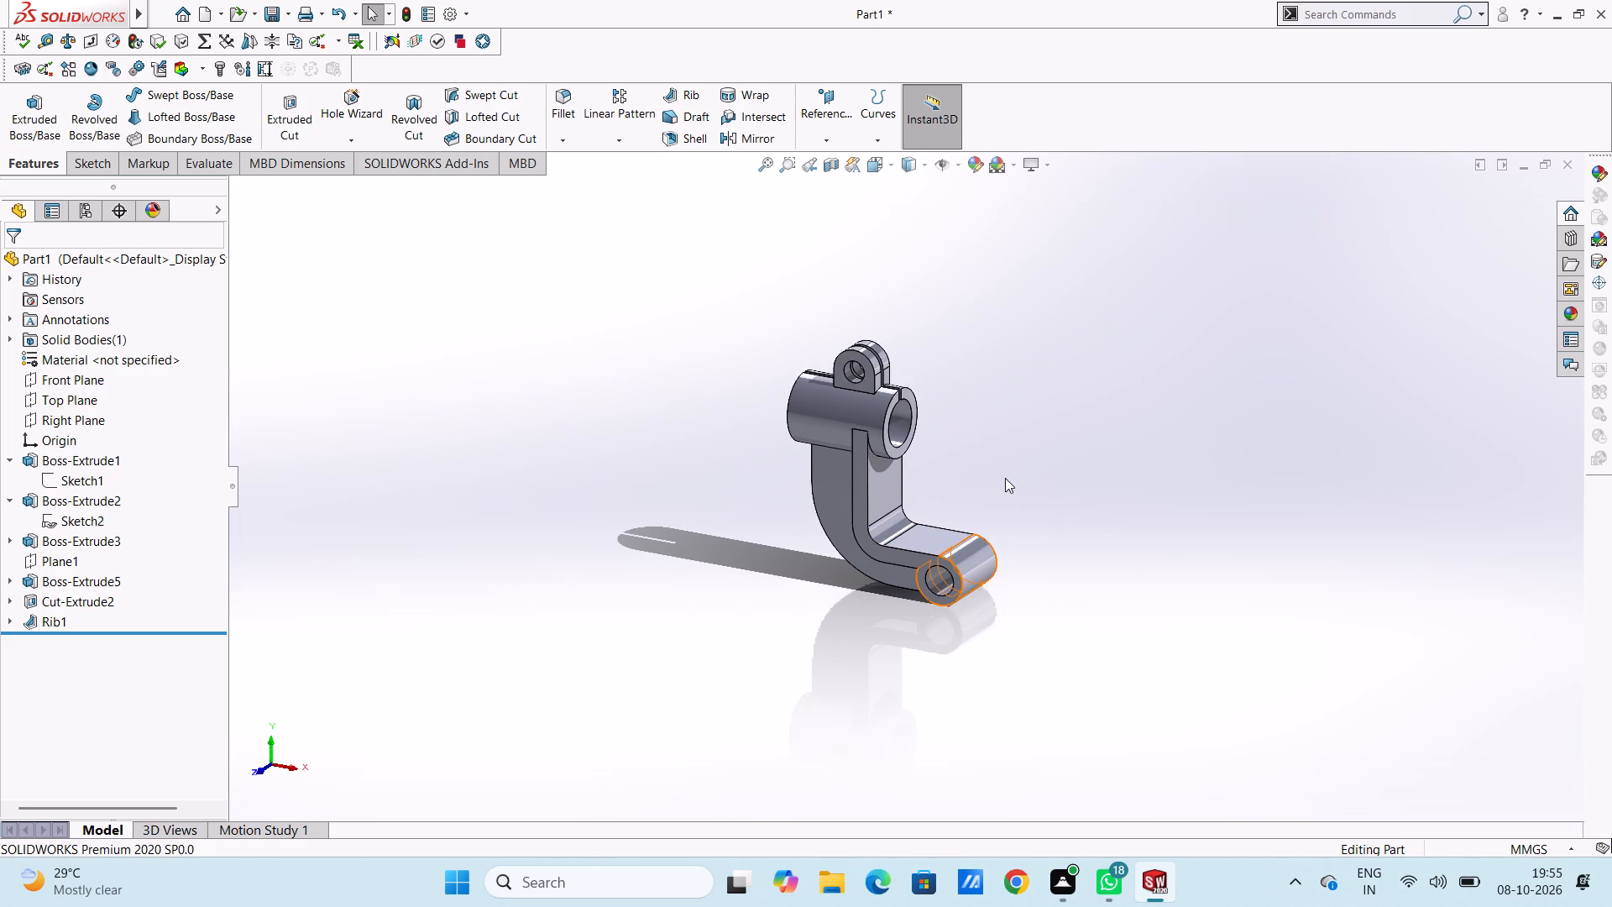
pyautogui.scroll(-3, 998, 538)
pyautogui.scroll(-3, 933, 627)
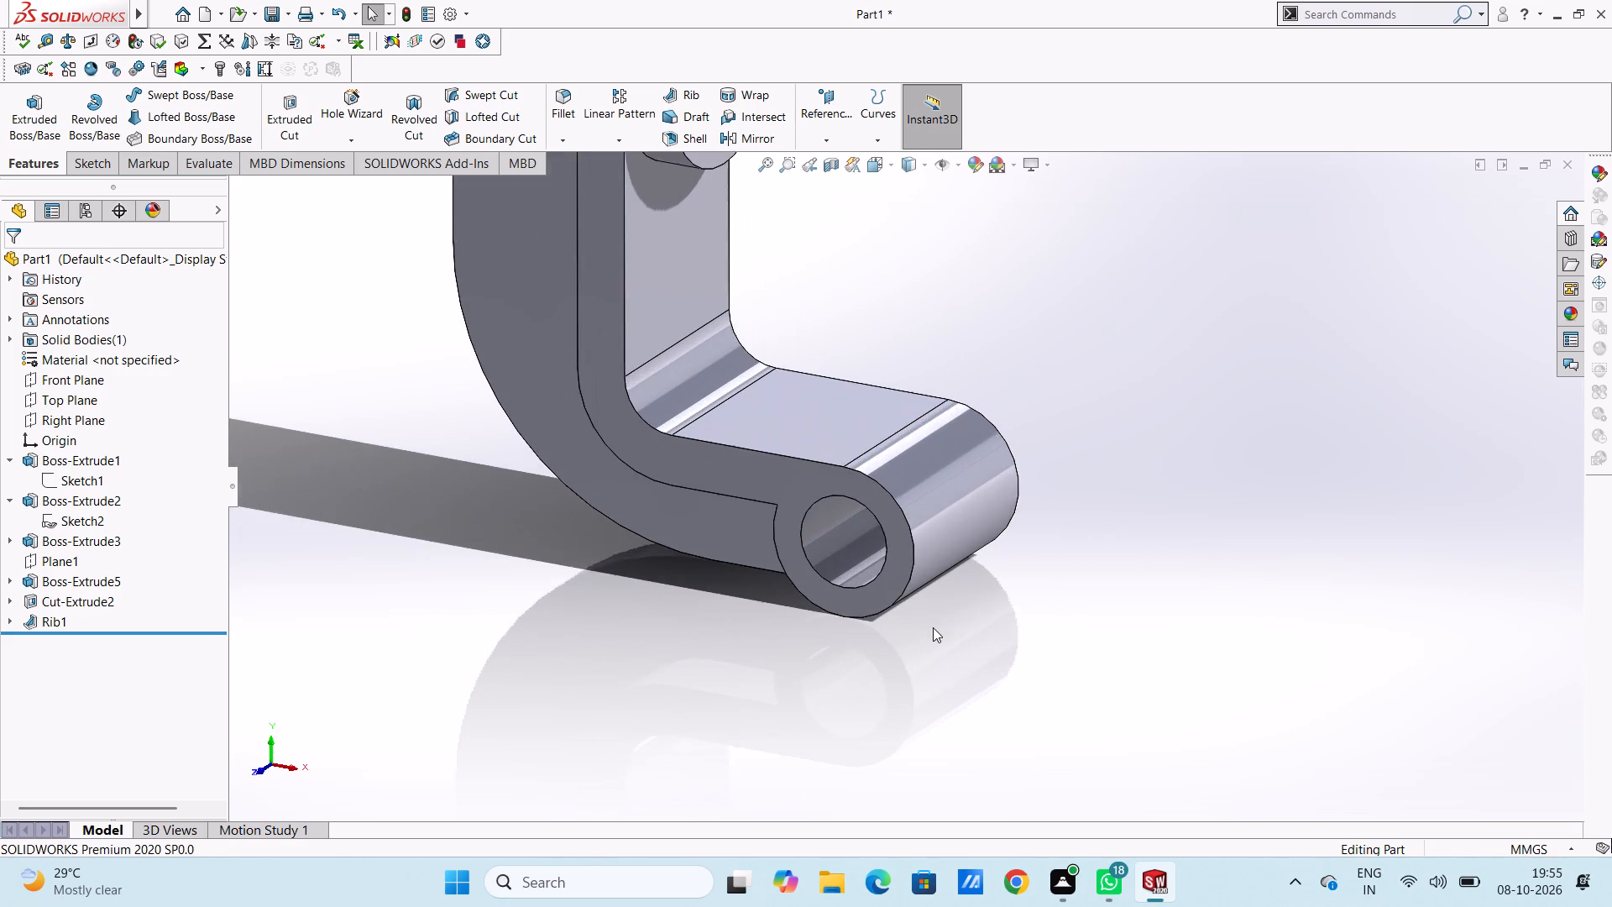
pyautogui.moveTo(933, 626); pyautogui.dragTo(919, 626, button='middle')
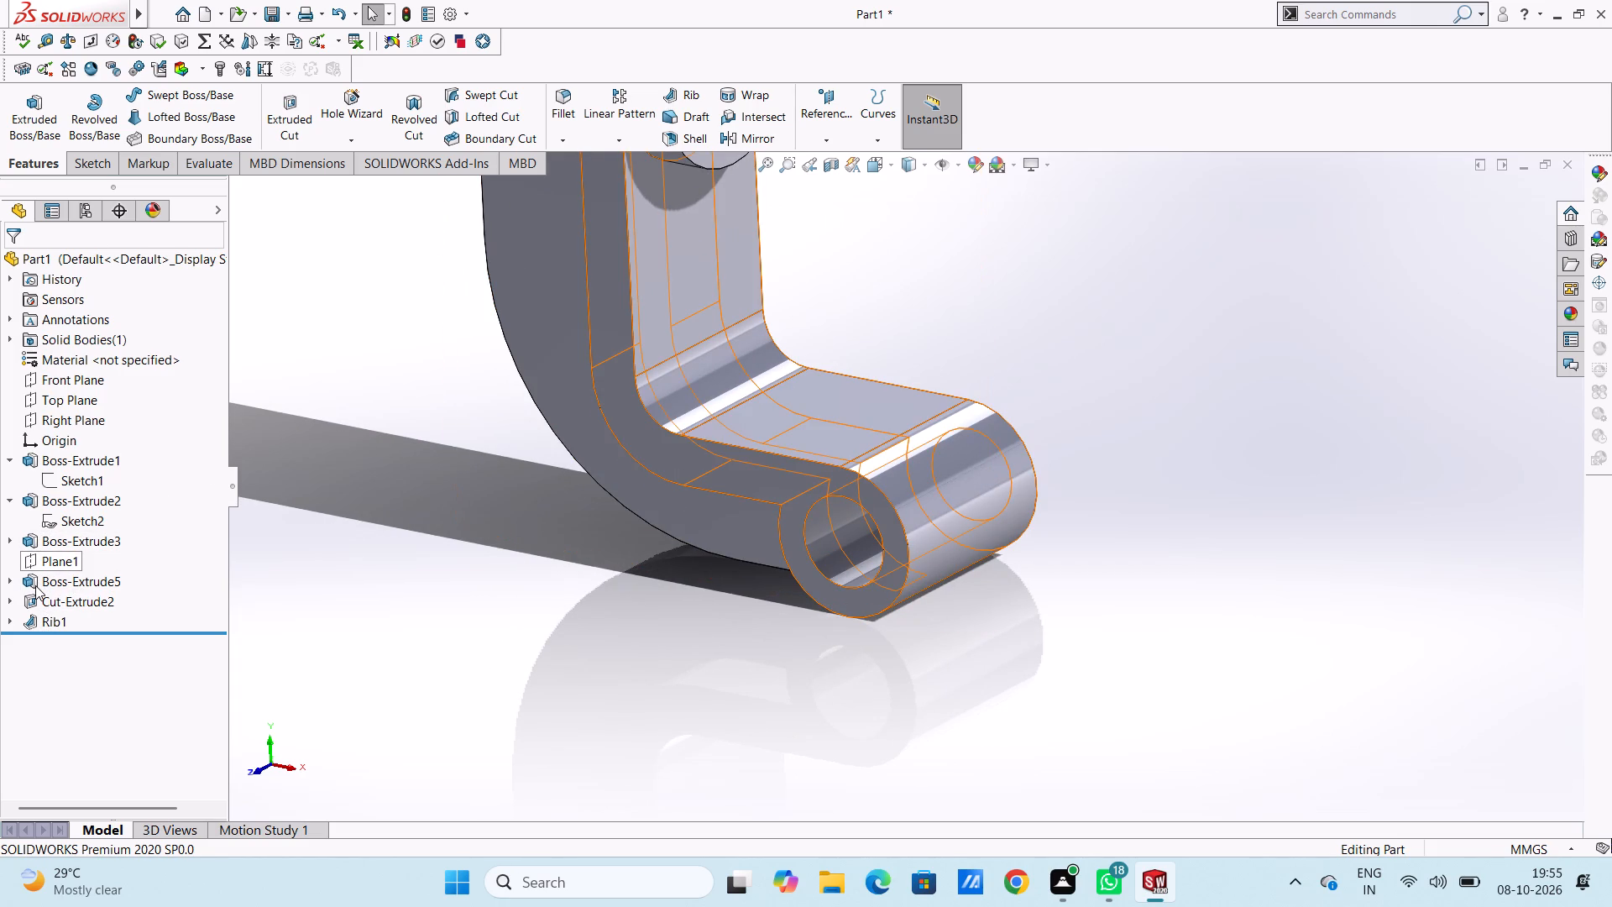
# Extrude the 36 mm and 22 mm circle contours of the arm sketch as a ring, 62 mm deep from the mid plane, merged with the body.
pyautogui.click(12, 583)
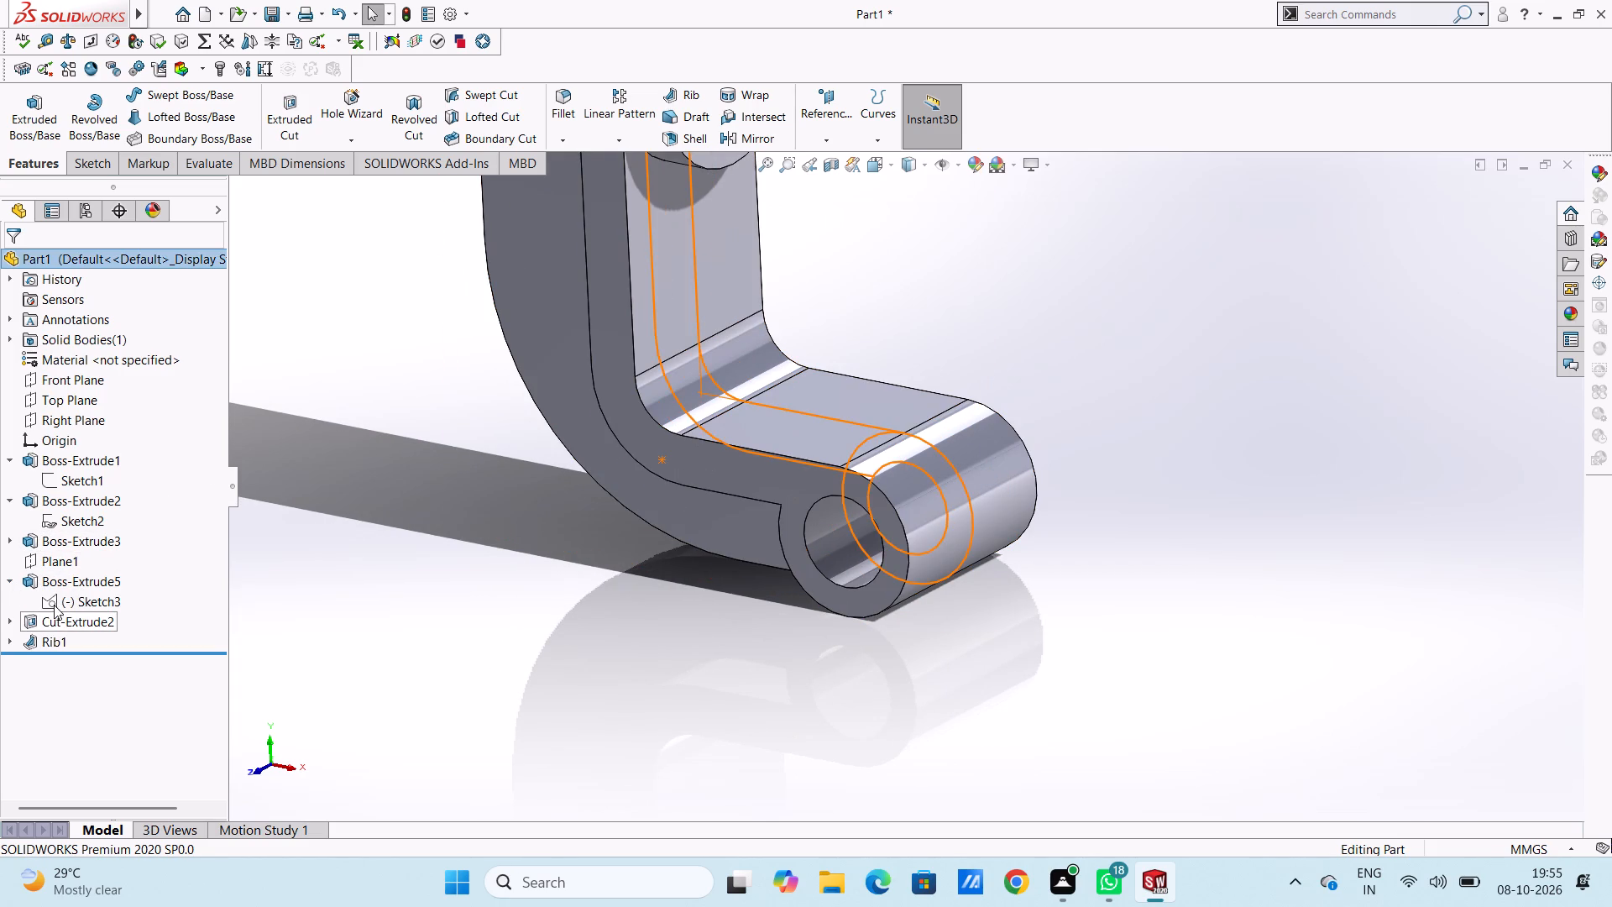
pyautogui.click(55, 605)
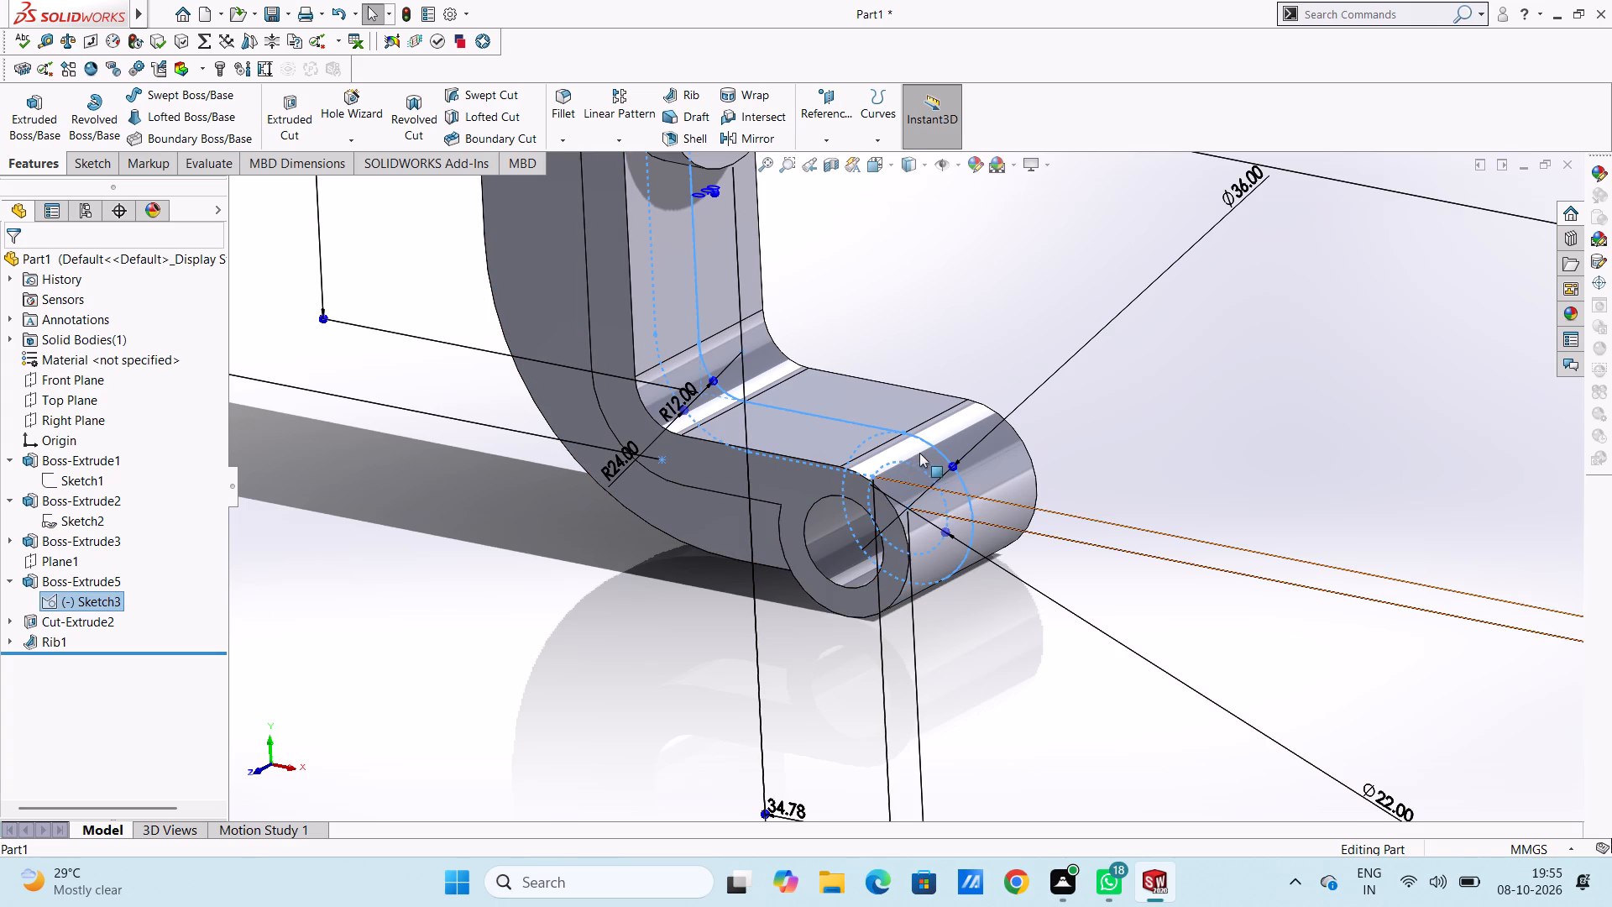
pyautogui.click(932, 458)
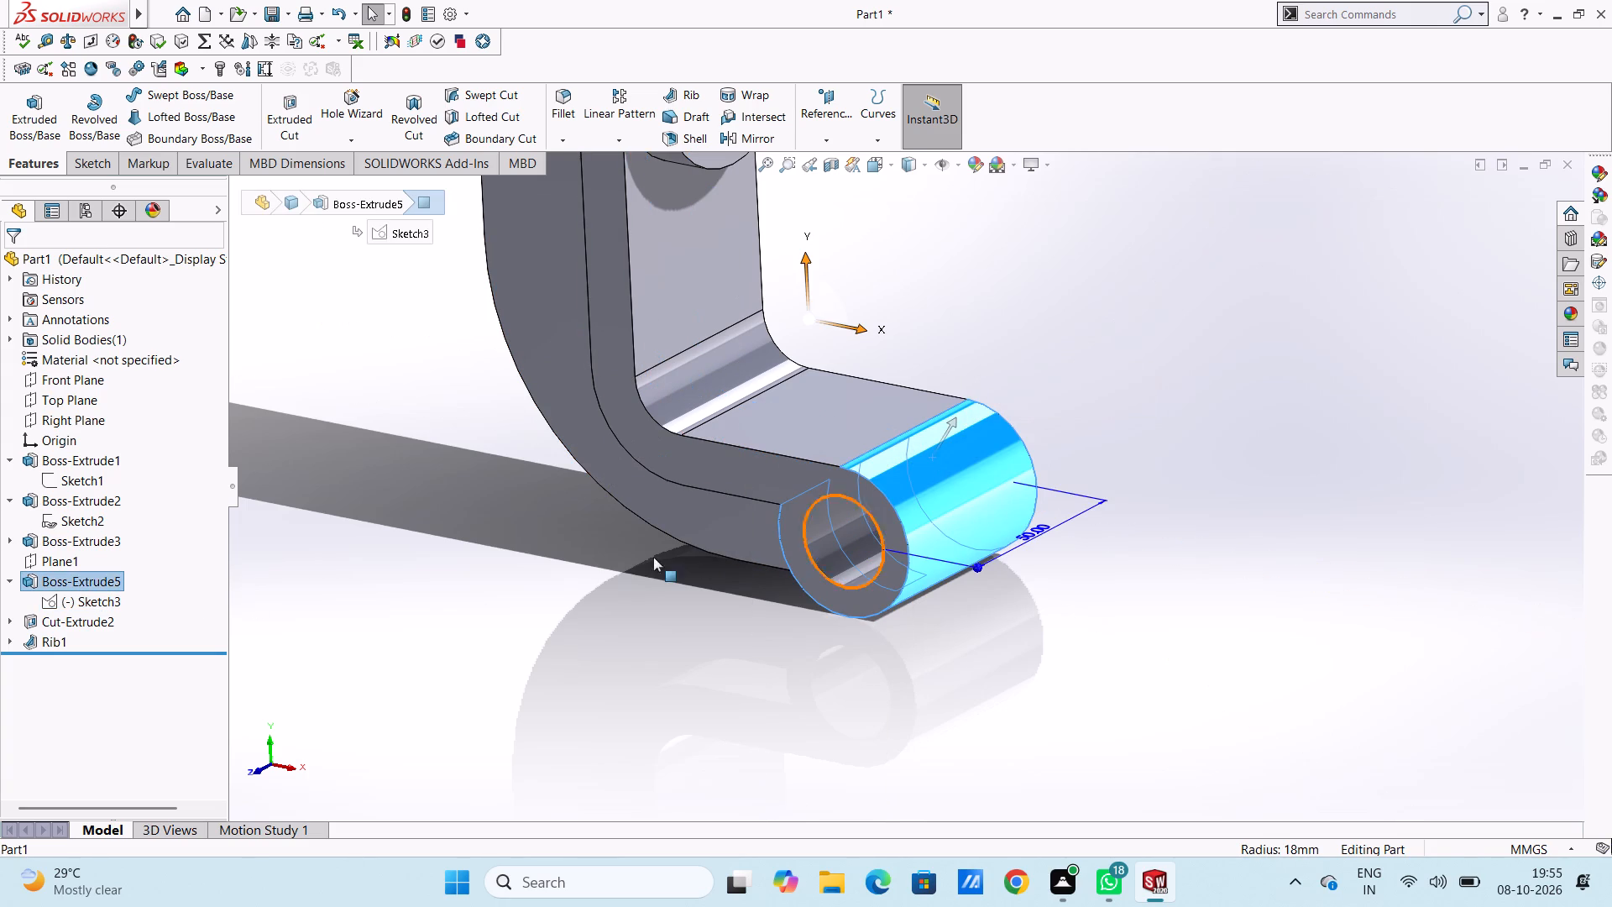
pyautogui.click(573, 584)
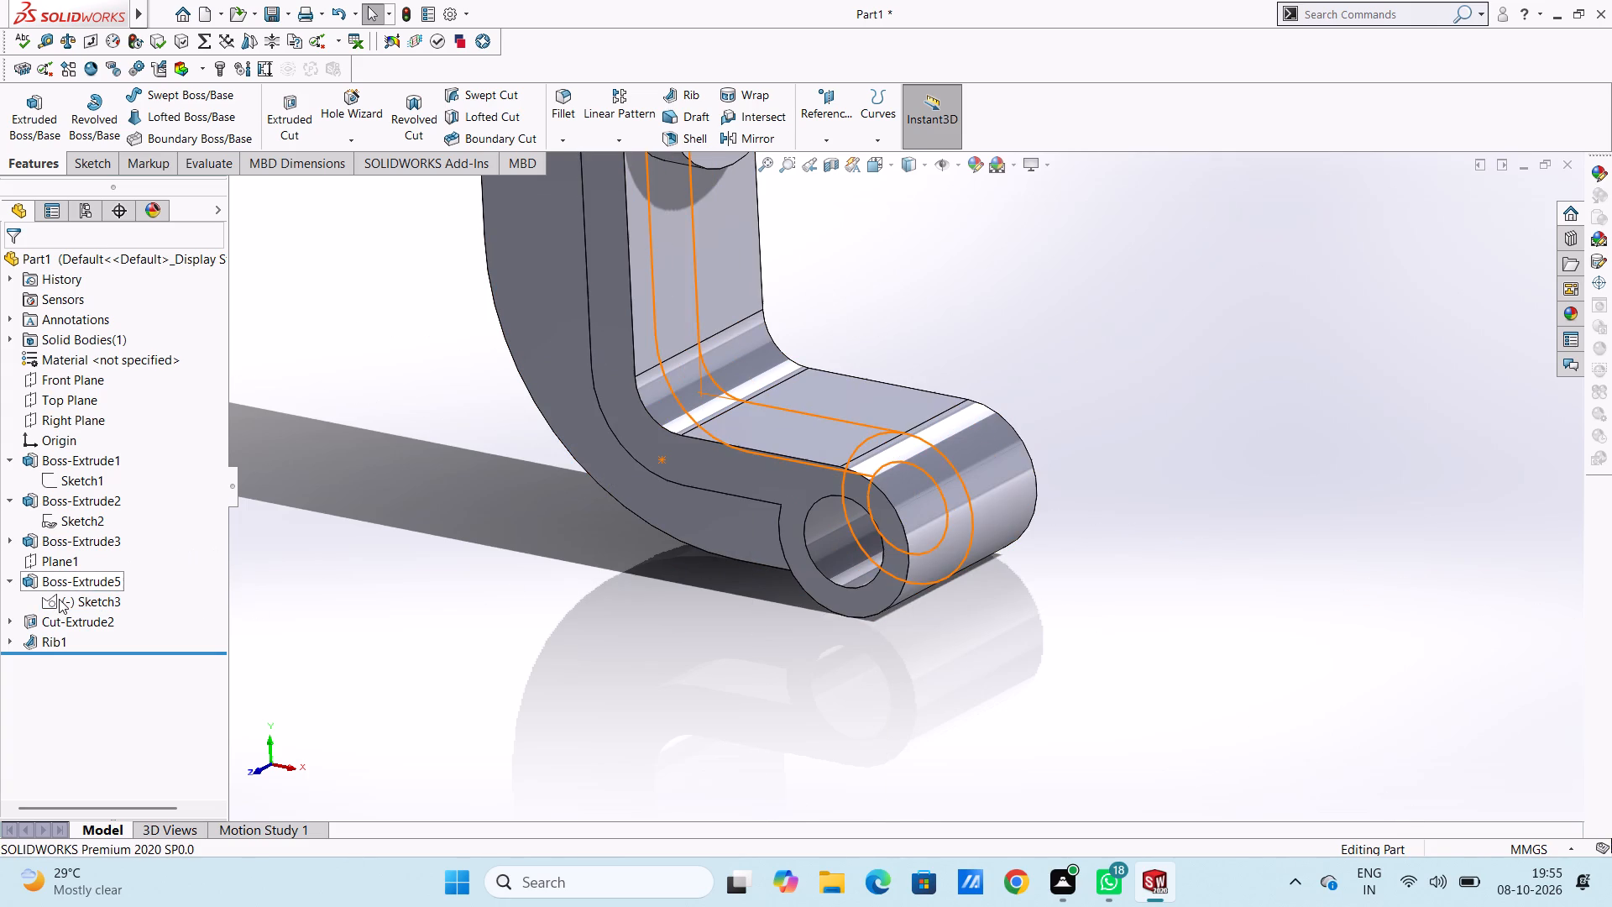
pyautogui.click(58, 599)
pyautogui.scroll(-5, 906, 566)
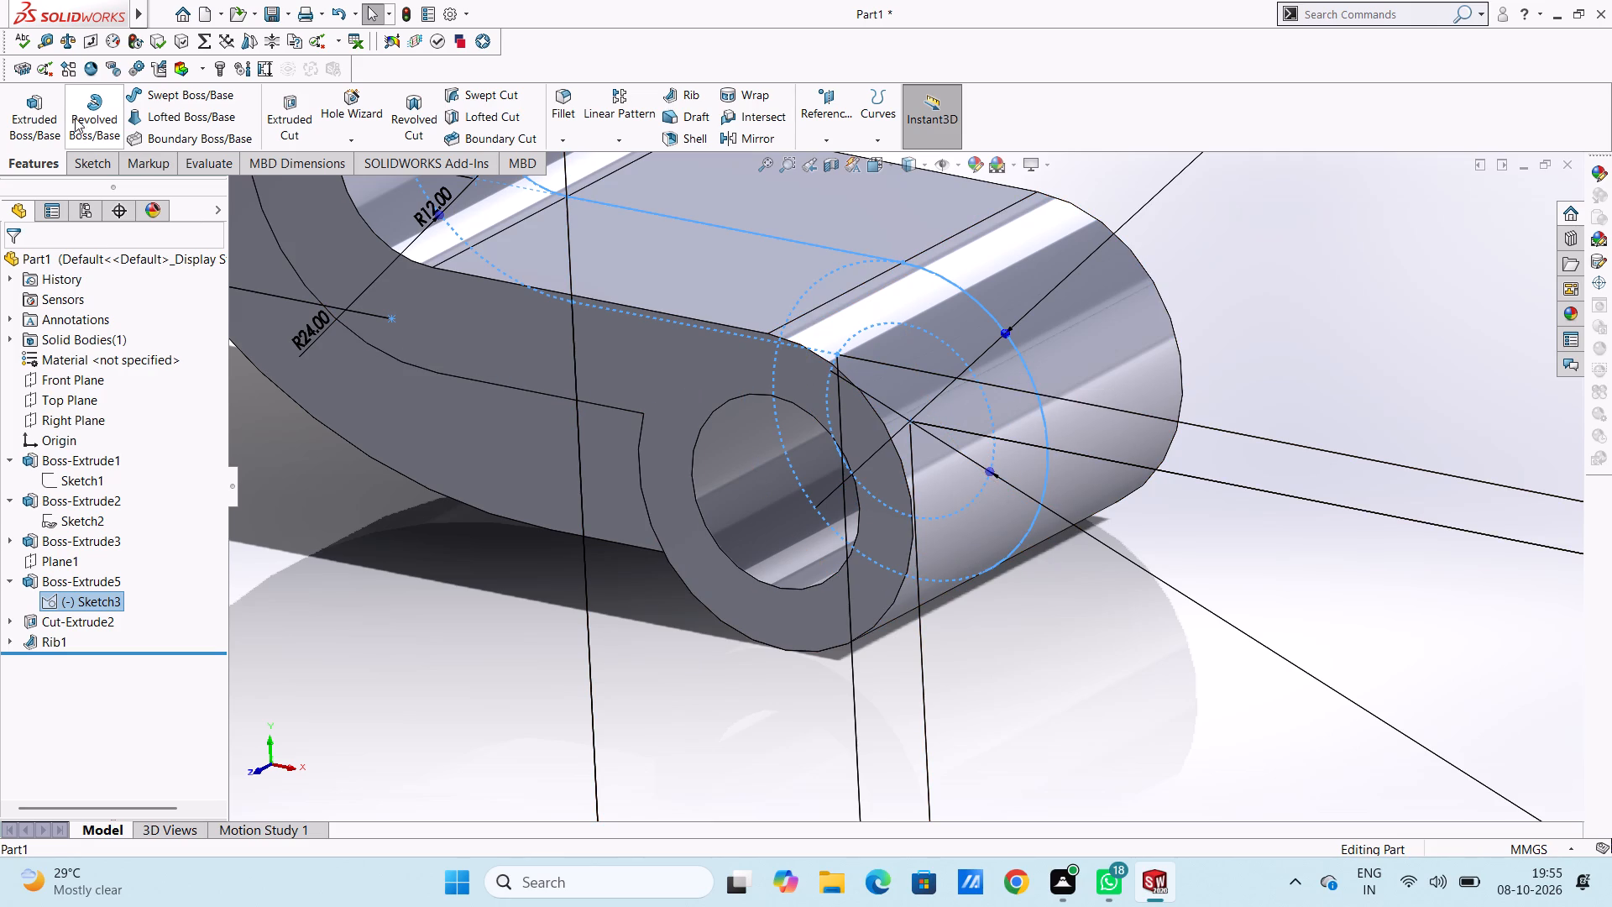
pyautogui.click(34, 109)
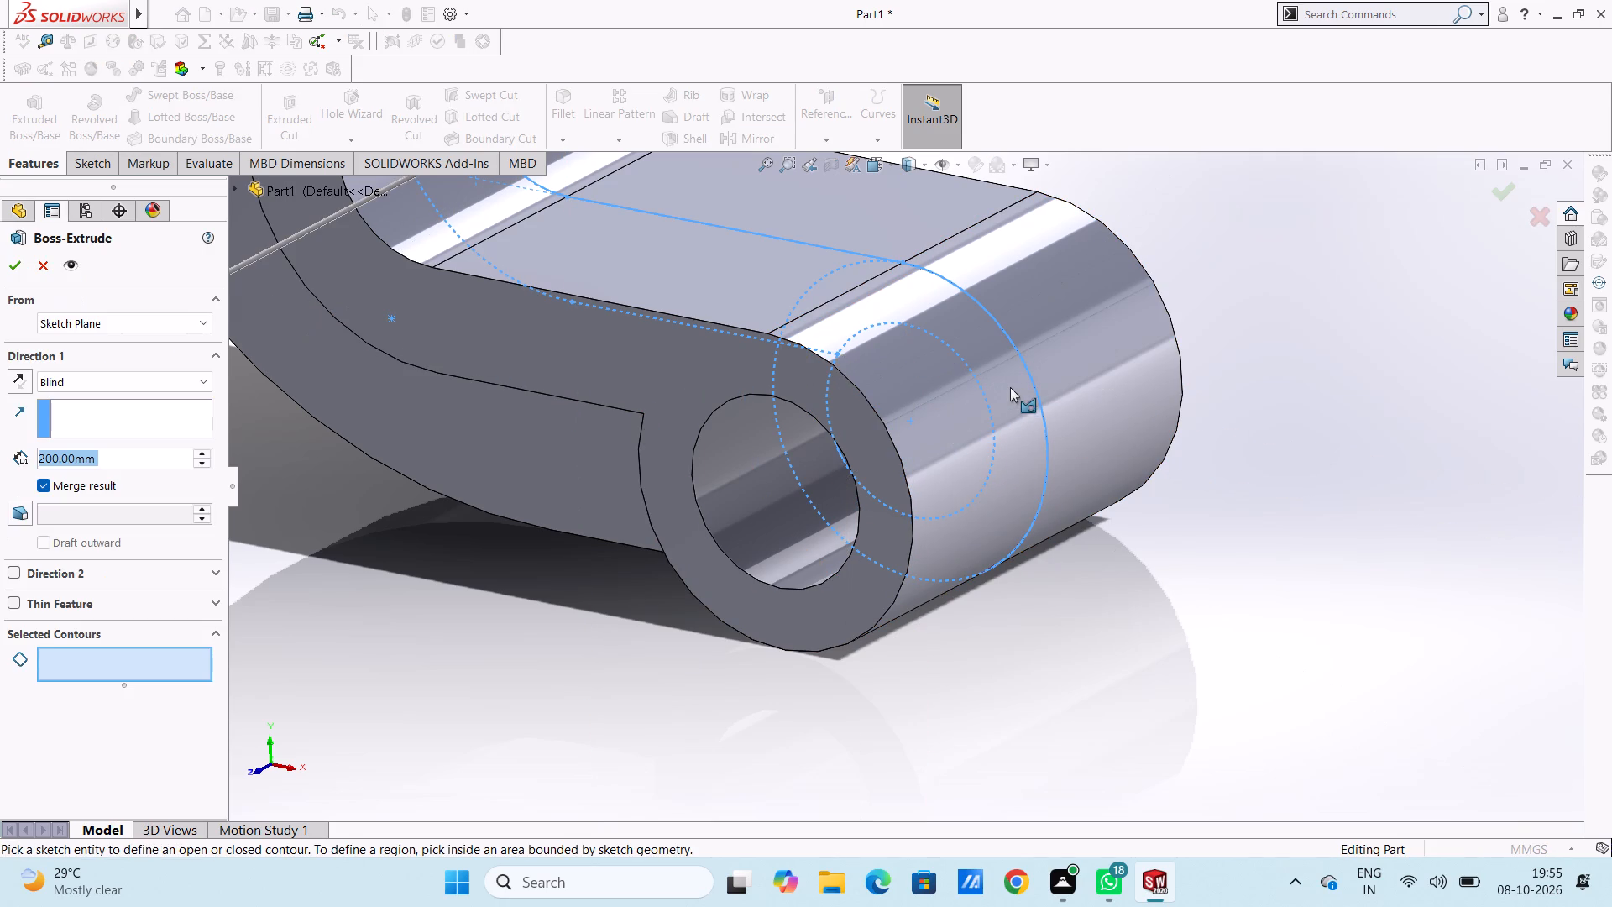
pyautogui.click(1030, 375)
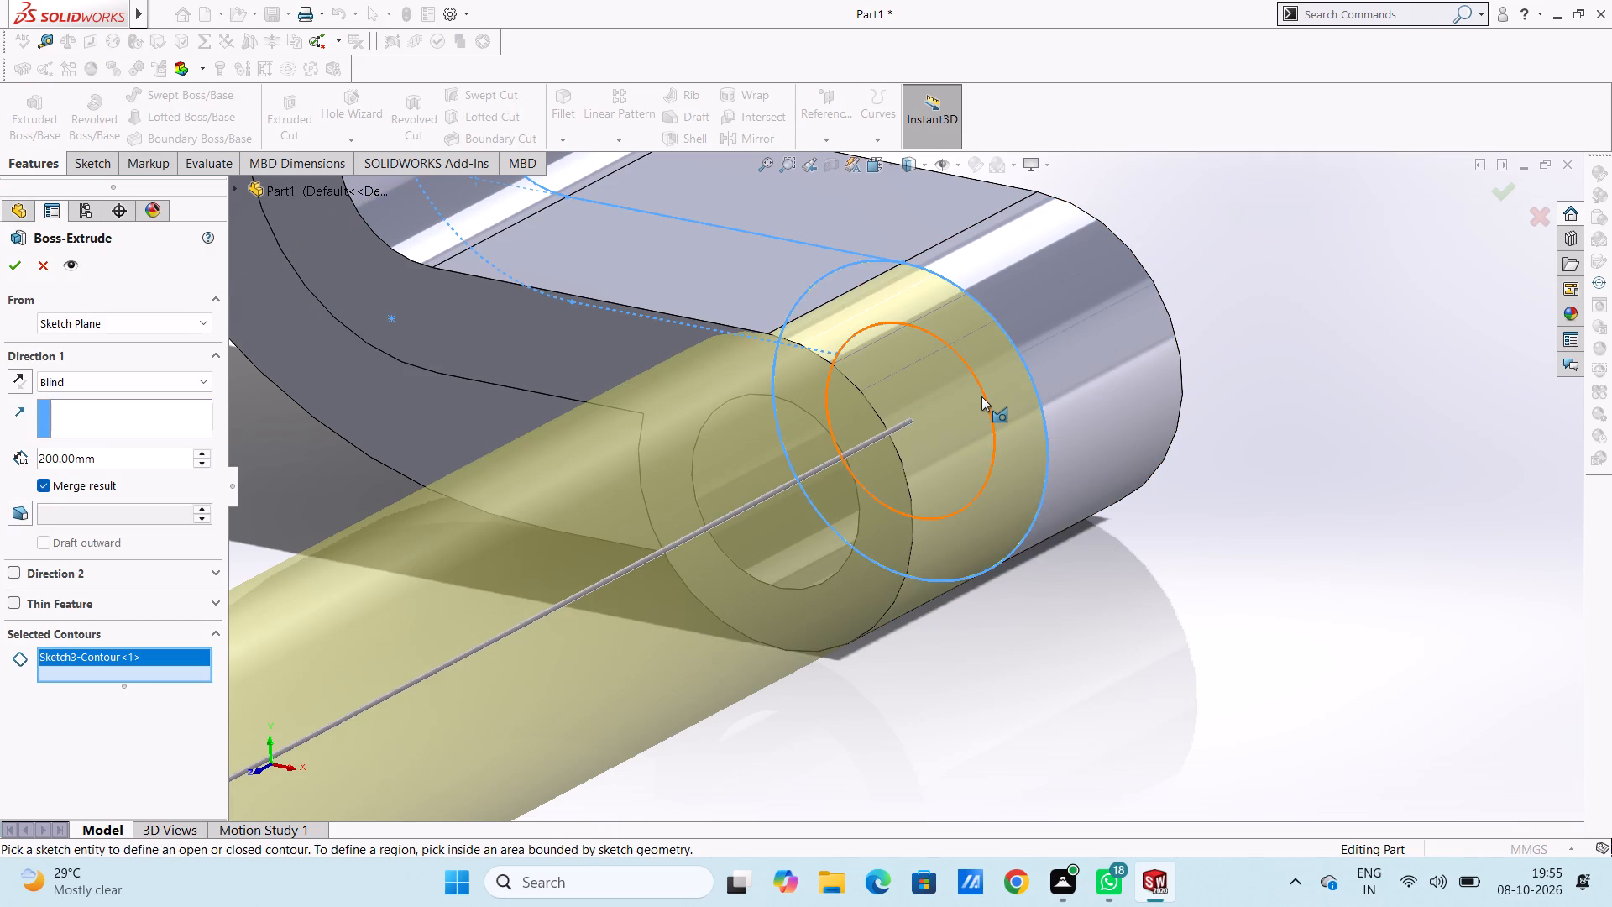
pyautogui.click(981, 396)
pyautogui.scroll(4, 963, 414)
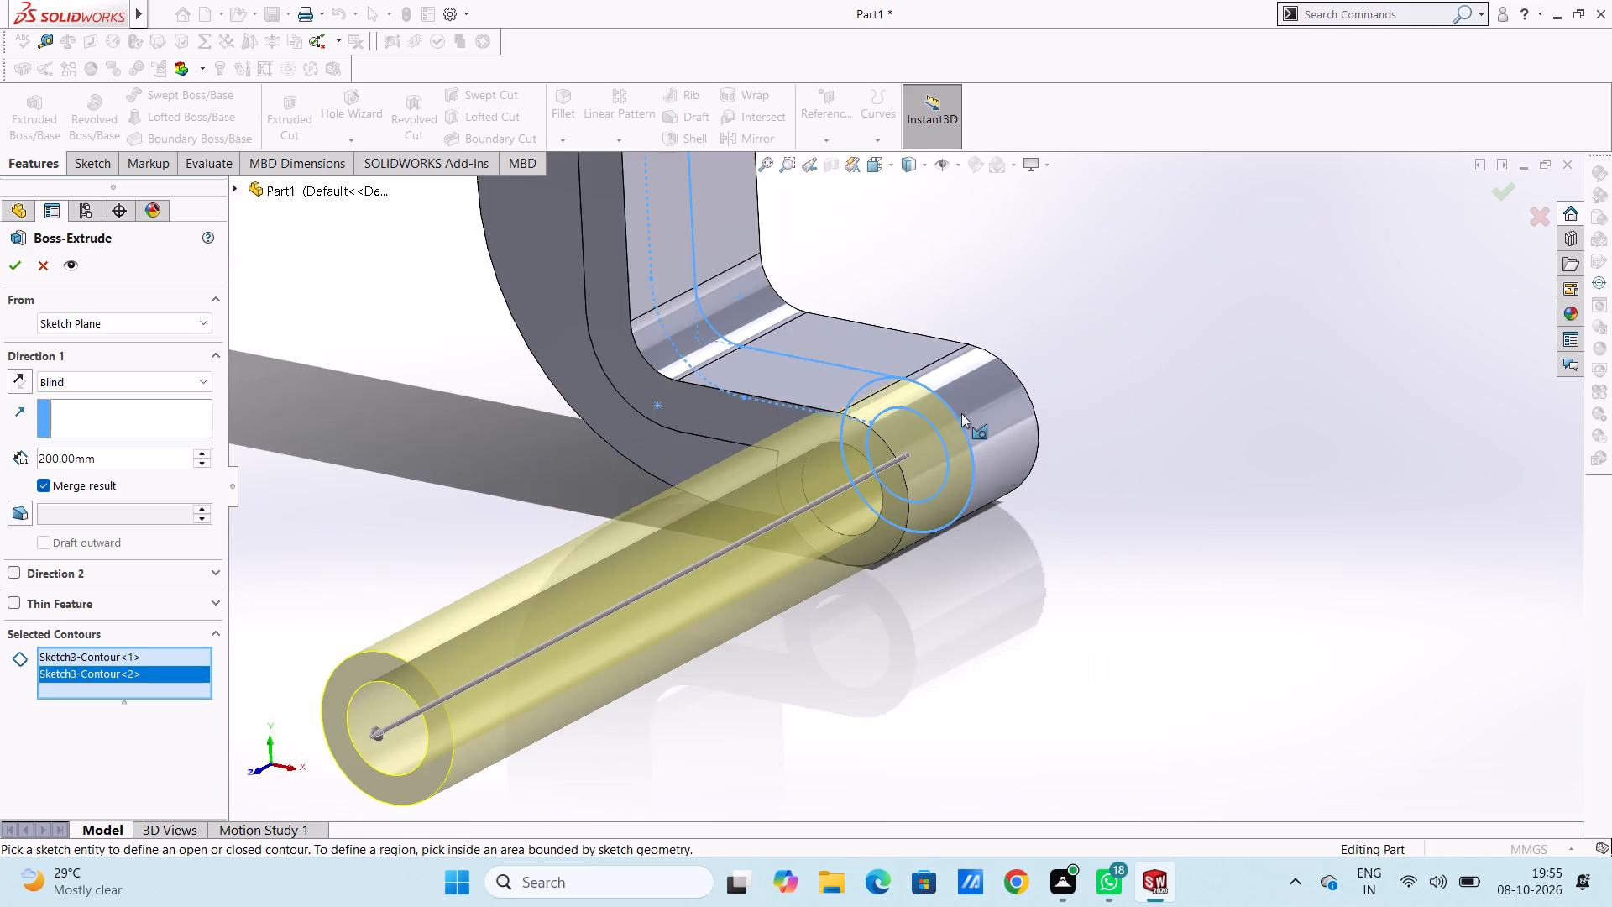
pyautogui.scroll(5, 888, 487)
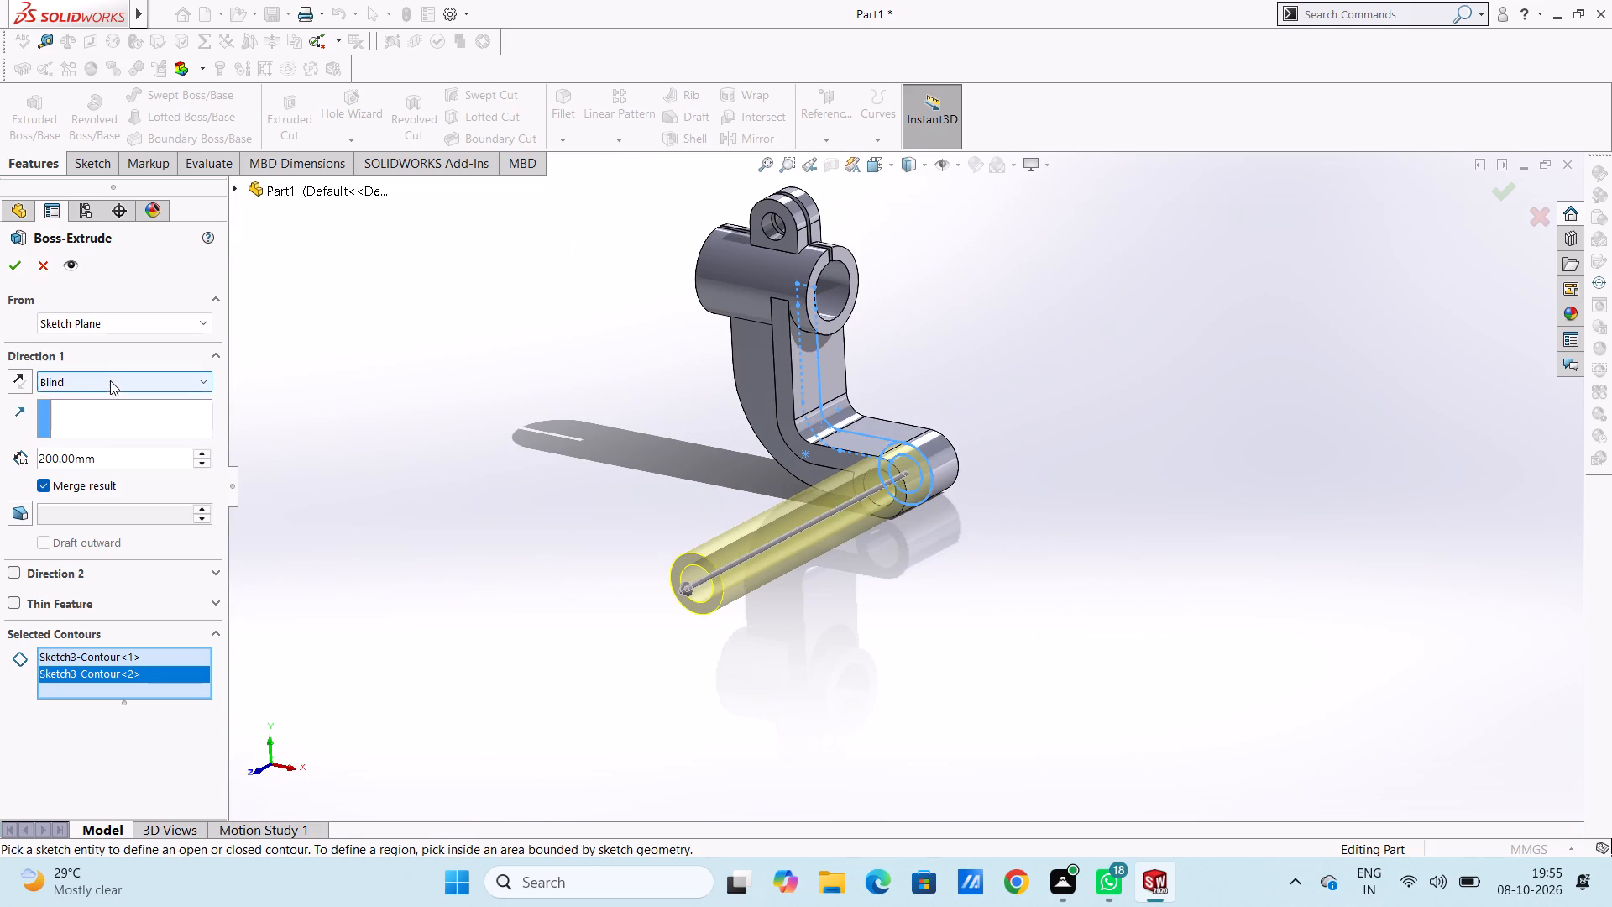
pyautogui.click(110, 380)
pyautogui.click(118, 483)
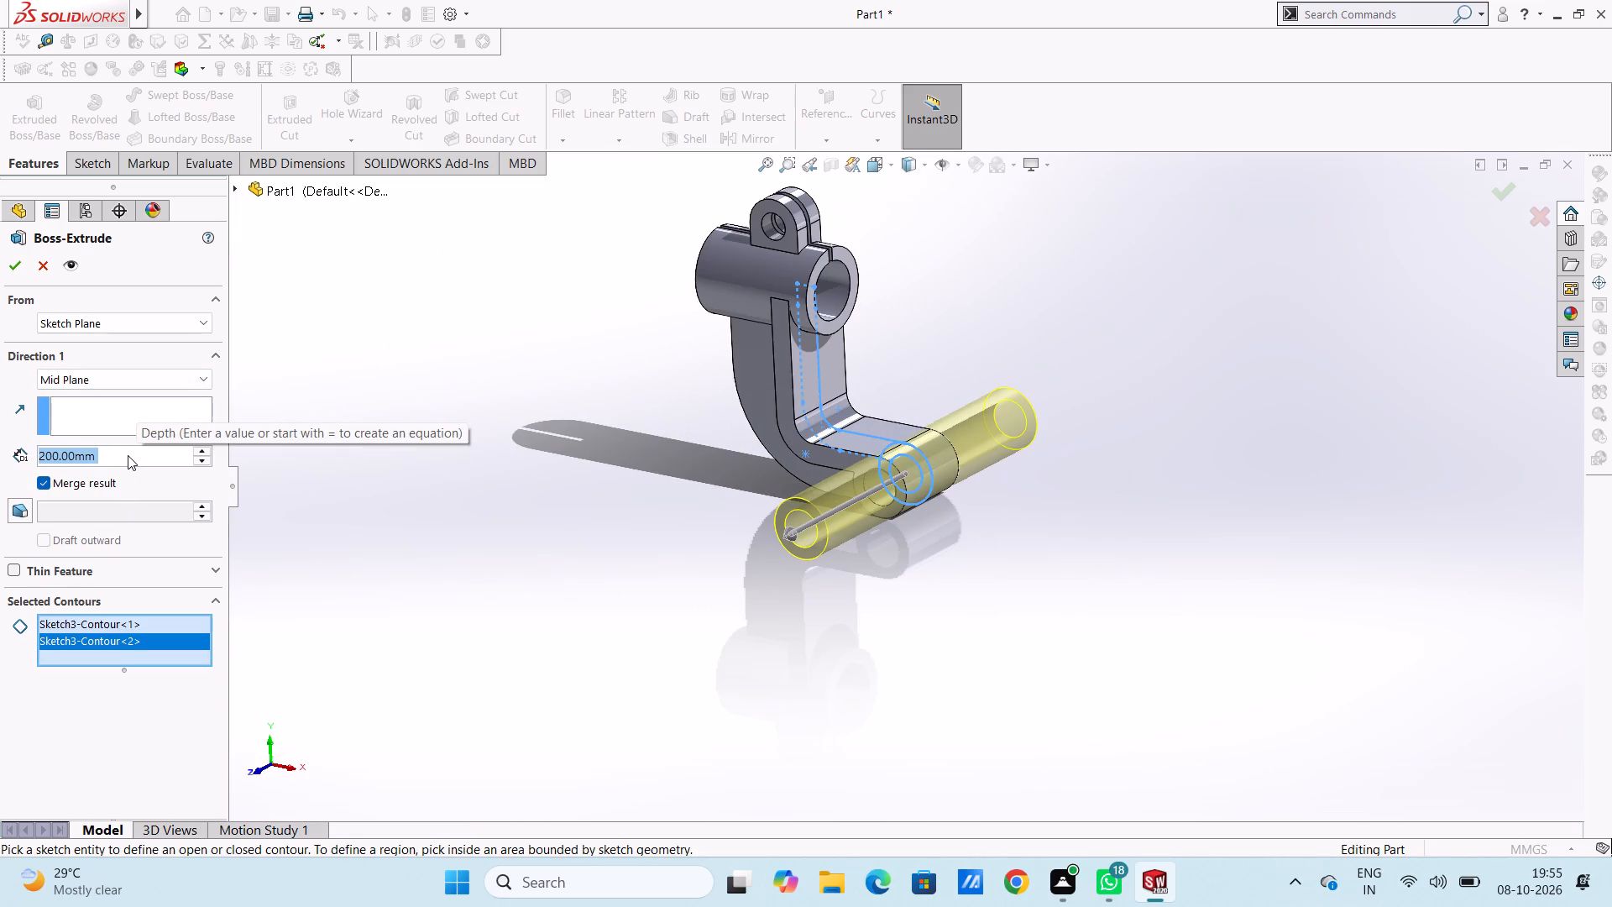
pyautogui.write('62')
pyautogui.press('Return')
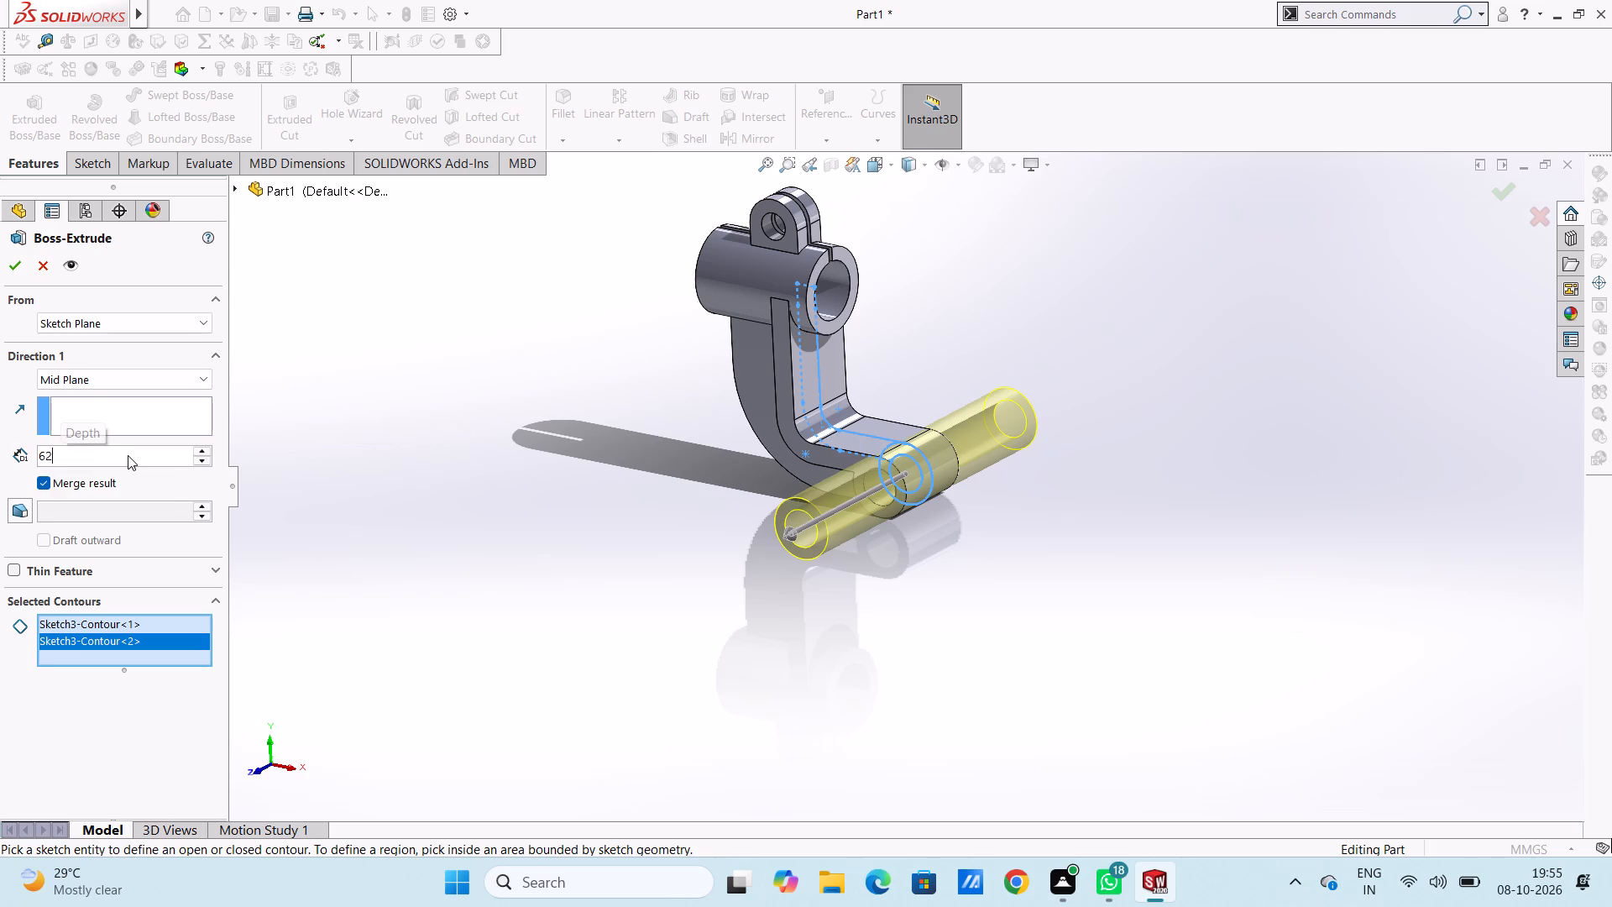
pyautogui.click(18, 265)
pyautogui.click(415, 414)
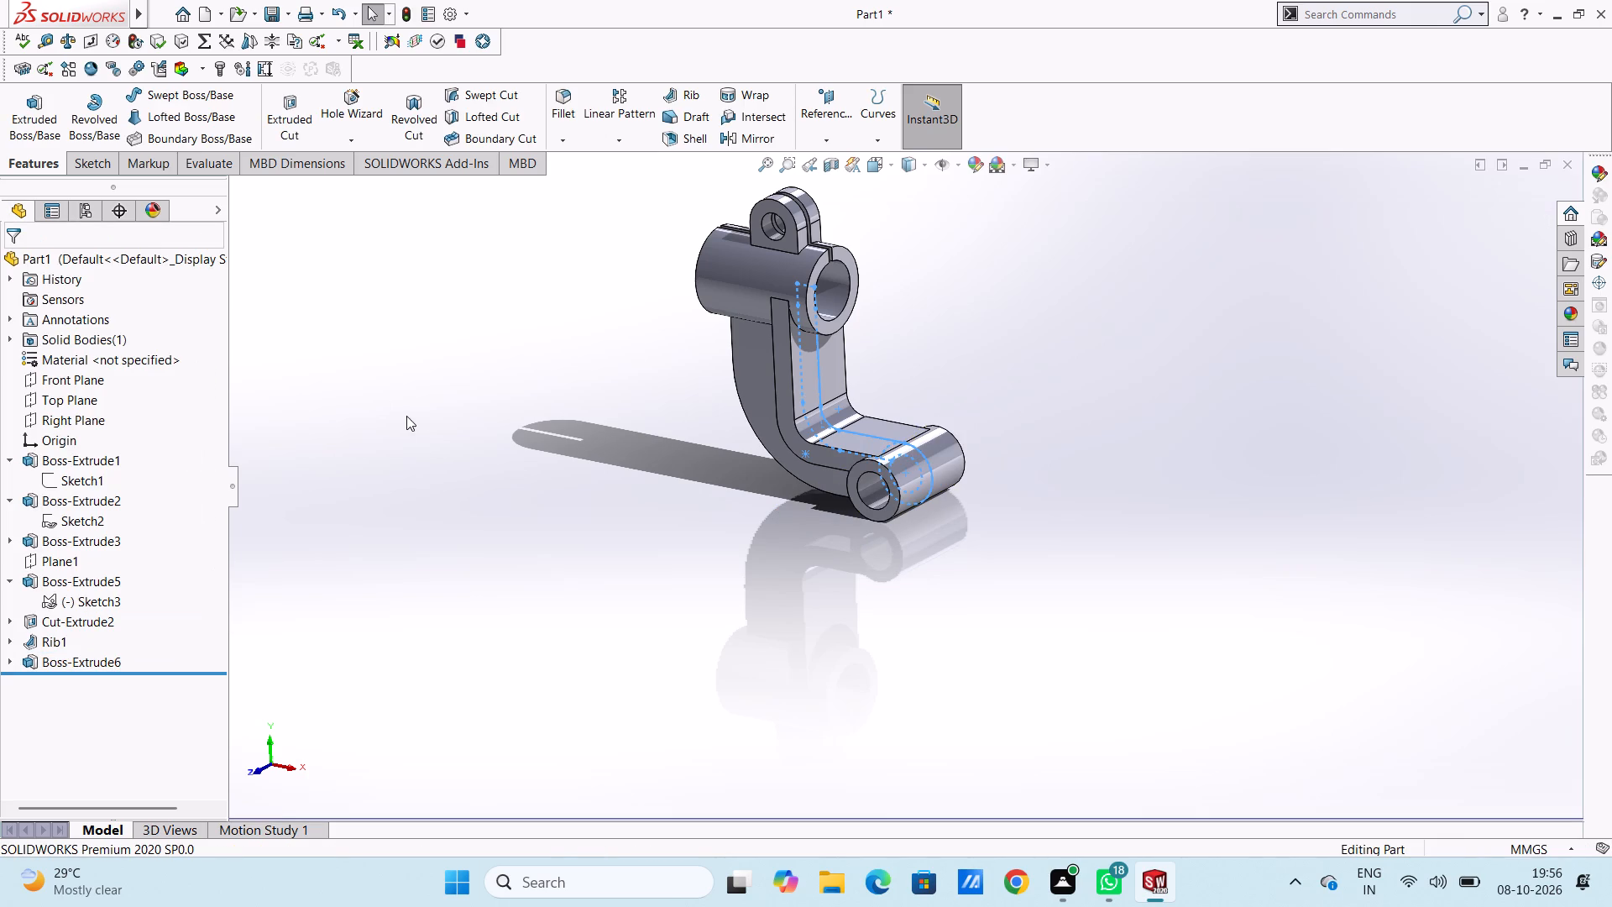
# Inspect the lengthened ring and the whole part from several angles, finishing in the isometric view.
pyautogui.moveTo(403, 417); pyautogui.dragTo(453, 355, button='middle')
pyautogui.scroll(1, 582, 462)
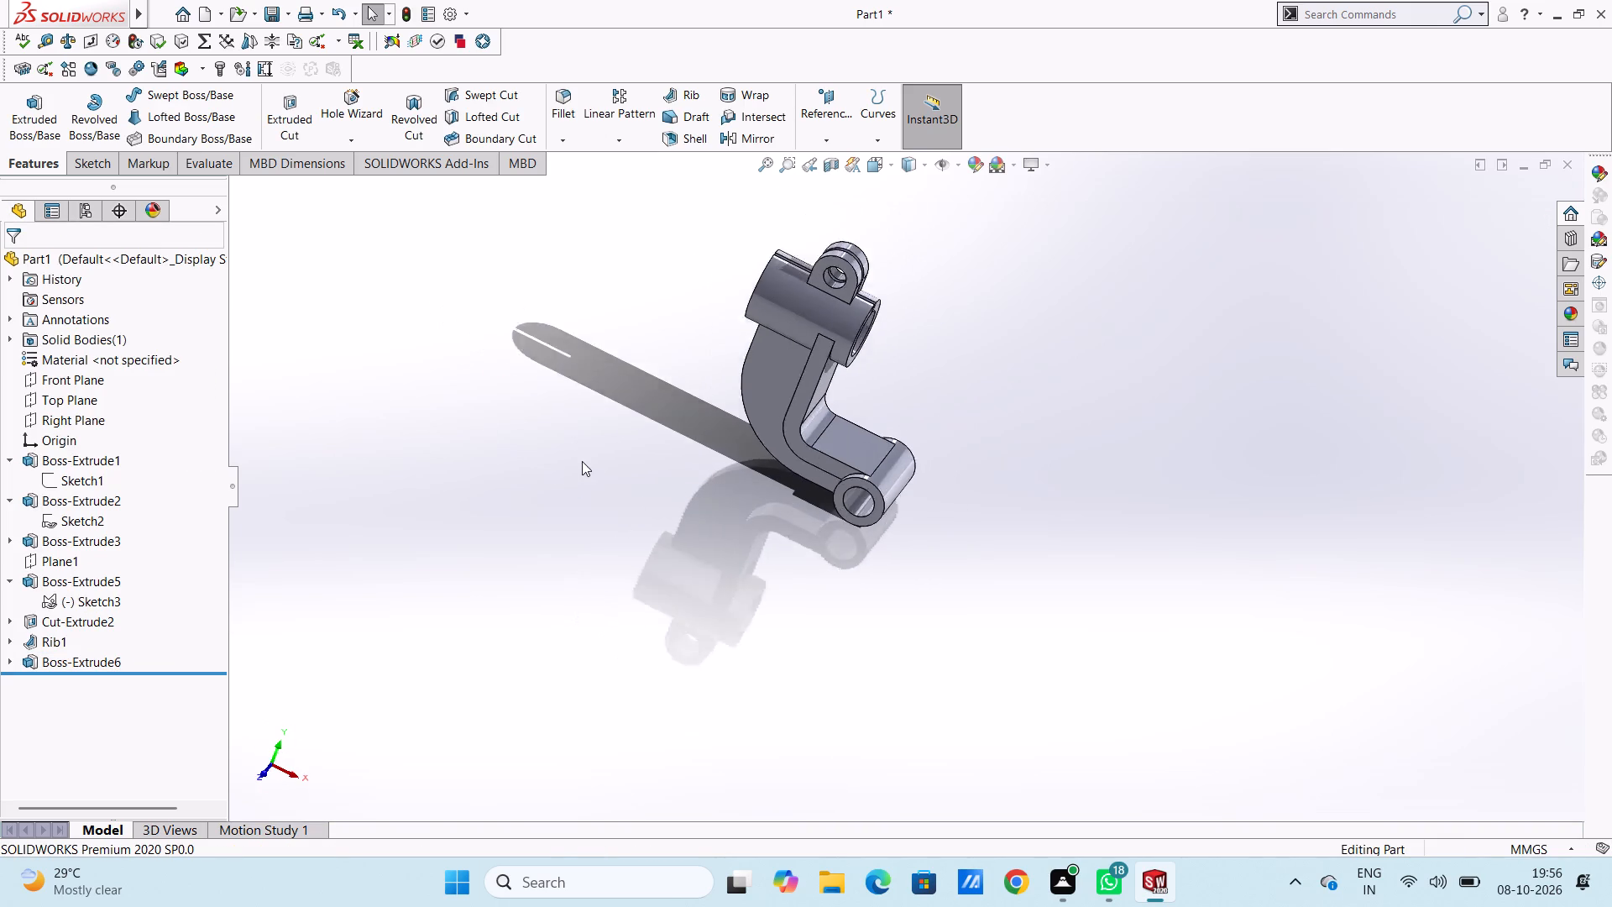
pyautogui.scroll(2, 582, 461)
pyautogui.moveTo(673, 526); pyautogui.dragTo(643, 505, button='middle')
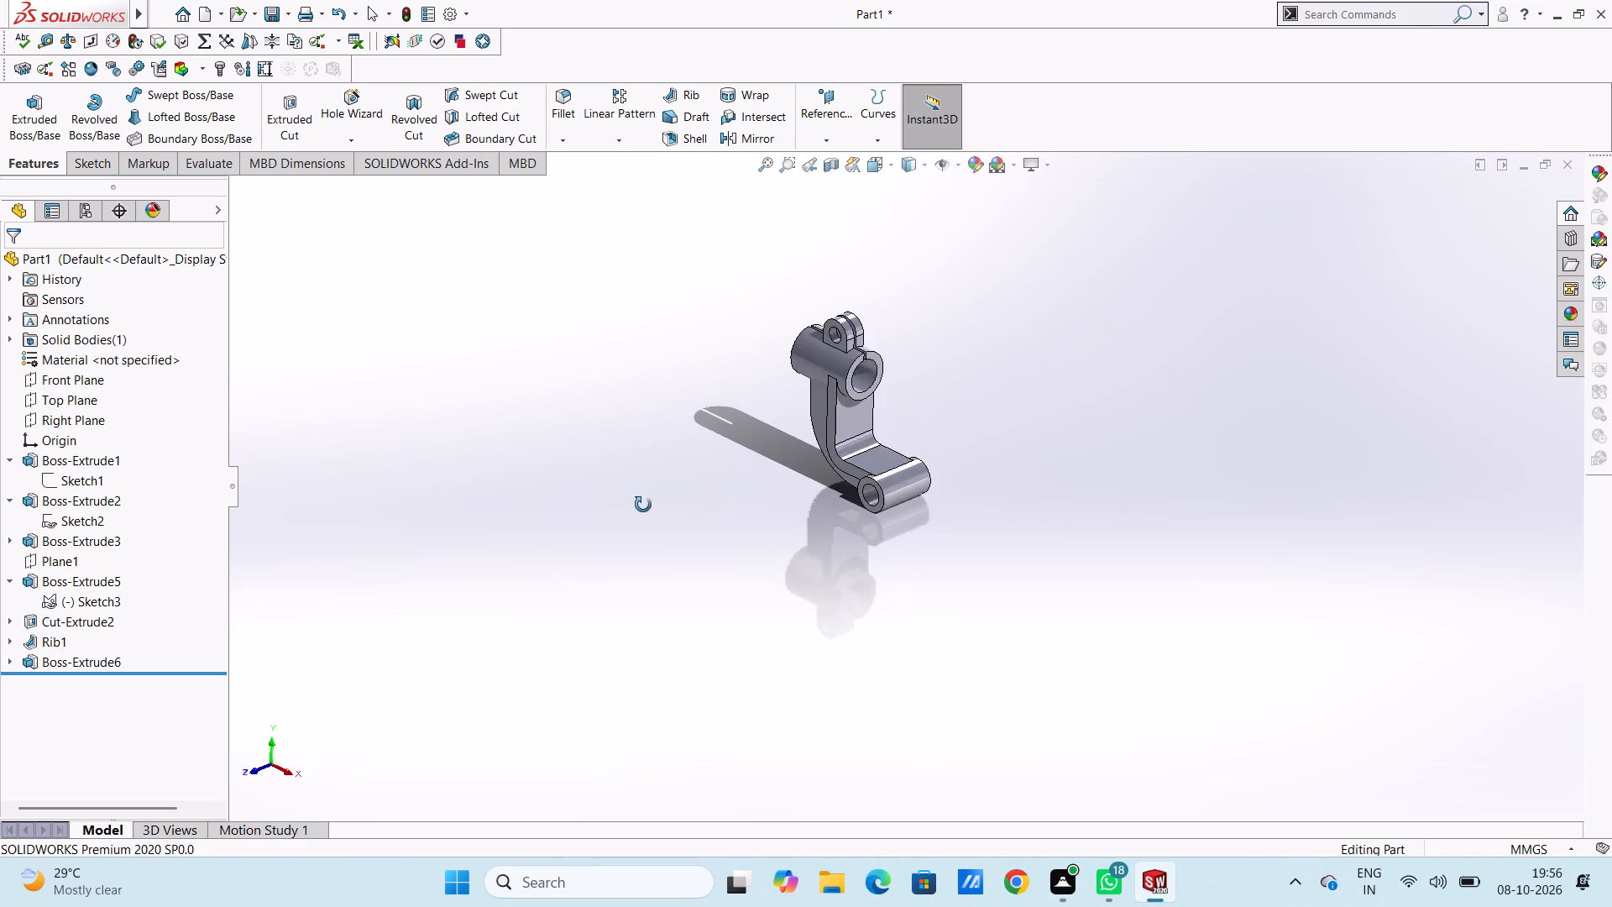
pyautogui.moveTo(643, 505); pyautogui.dragTo(674, 483, button='middle')
pyautogui.moveTo(955, 415); pyautogui.dragTo(904, 388, button='middle')
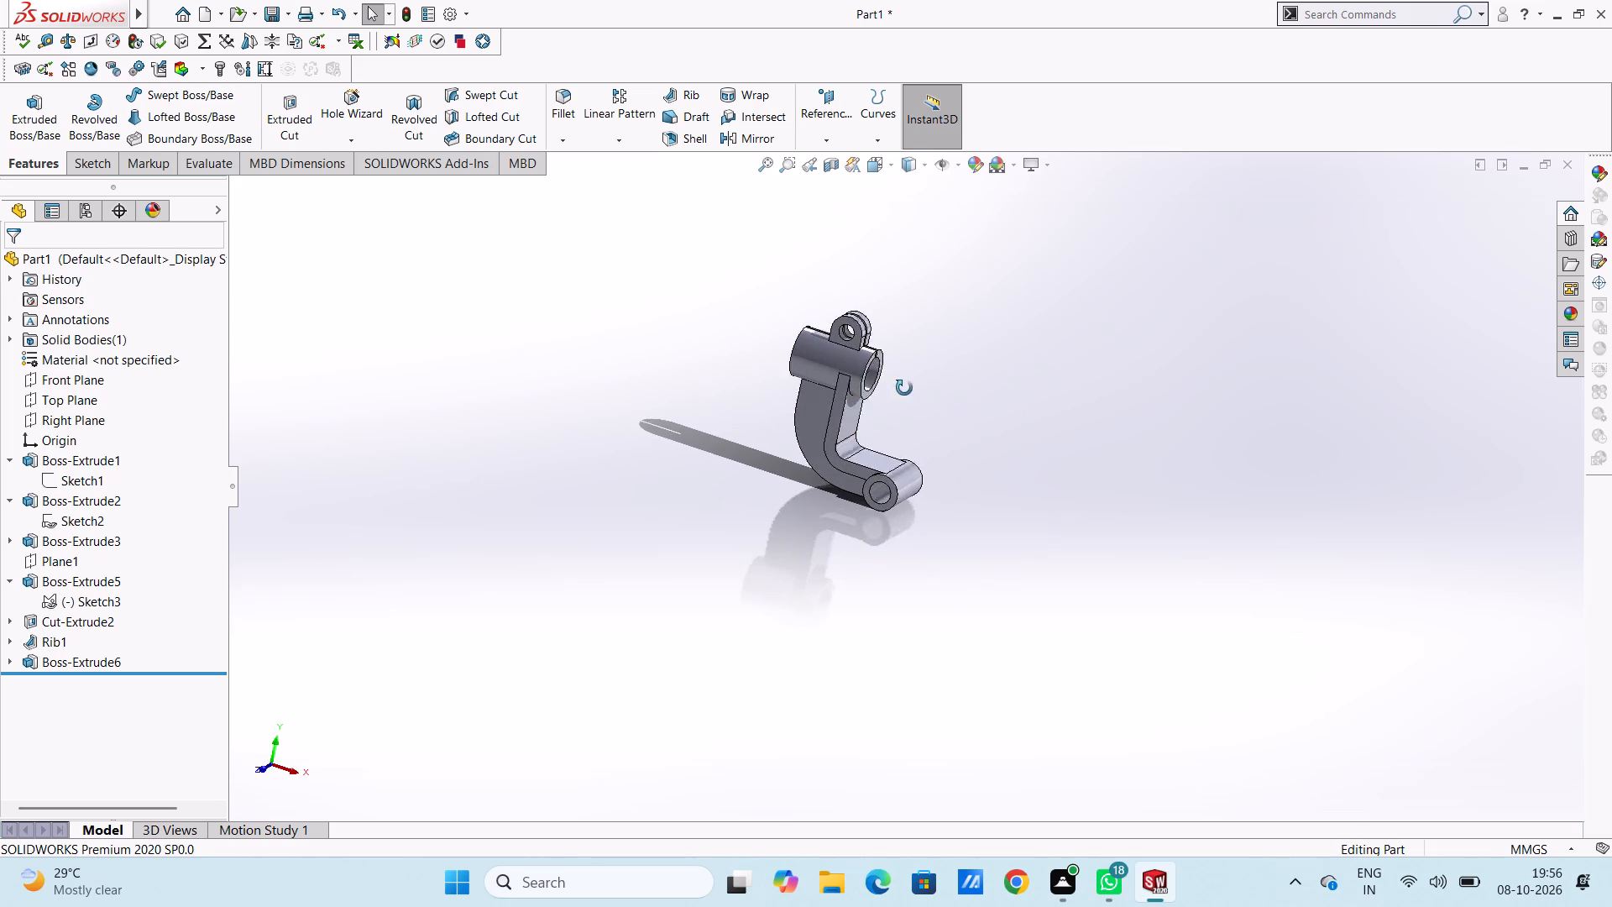
pyautogui.moveTo(904, 388); pyautogui.dragTo(1000, 554, button='middle')
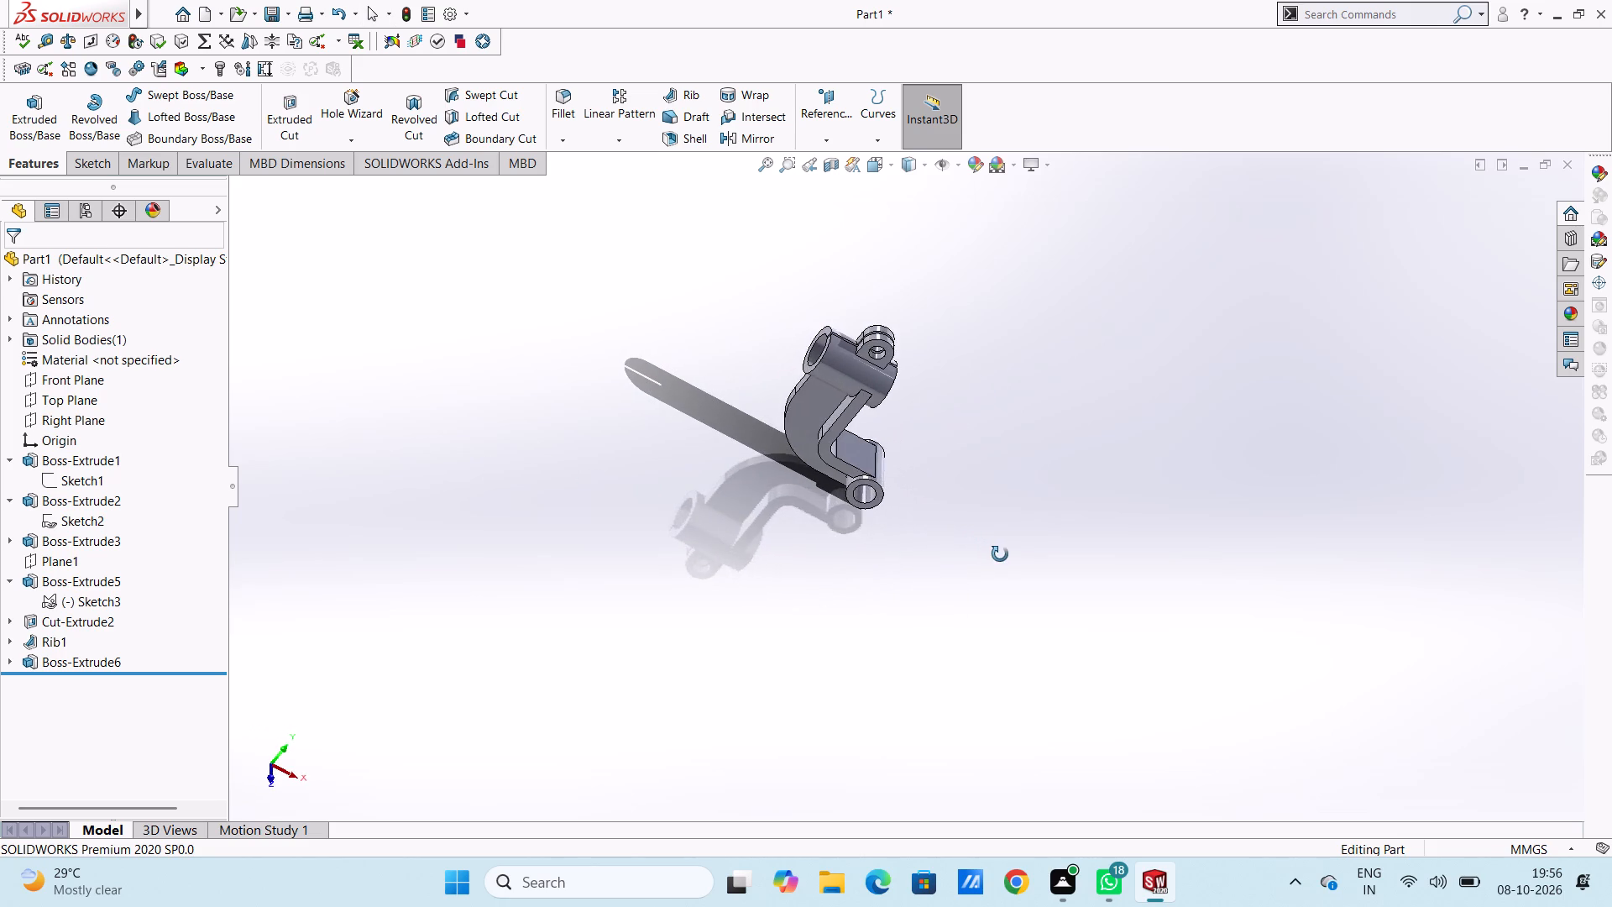
pyautogui.moveTo(1000, 554); pyautogui.dragTo(960, 552, button='middle')
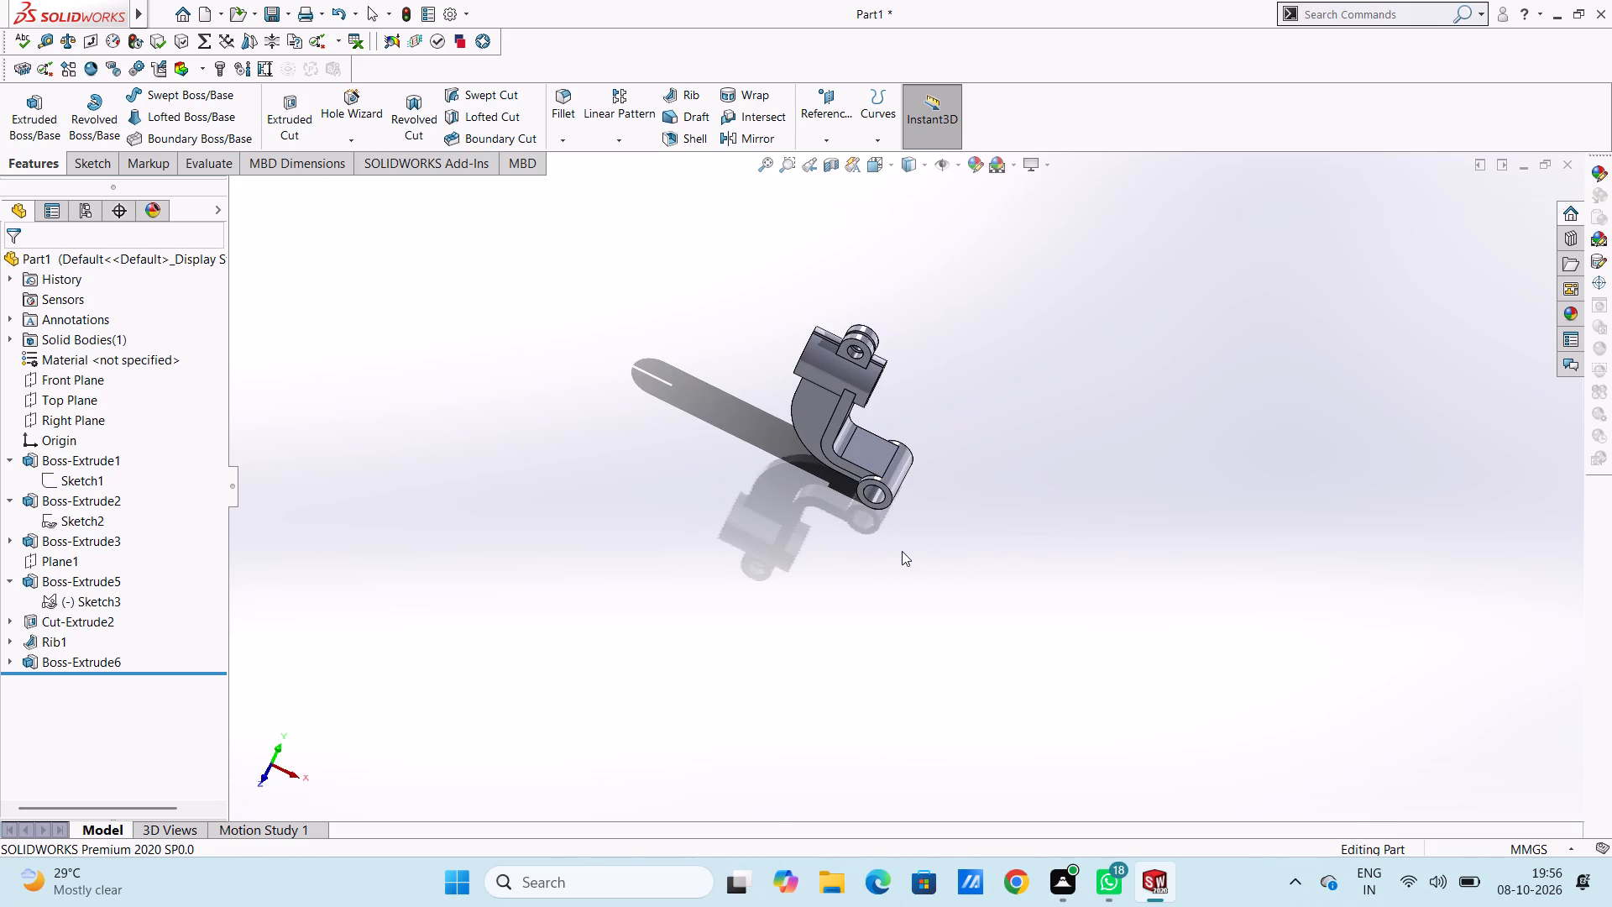
pyautogui.moveTo(1019, 404); pyautogui.dragTo(1044, 307, button='middle')
pyautogui.scroll(-1, 1044, 307)
pyautogui.moveTo(1067, 514); pyautogui.dragTo(1035, 479, button='middle')
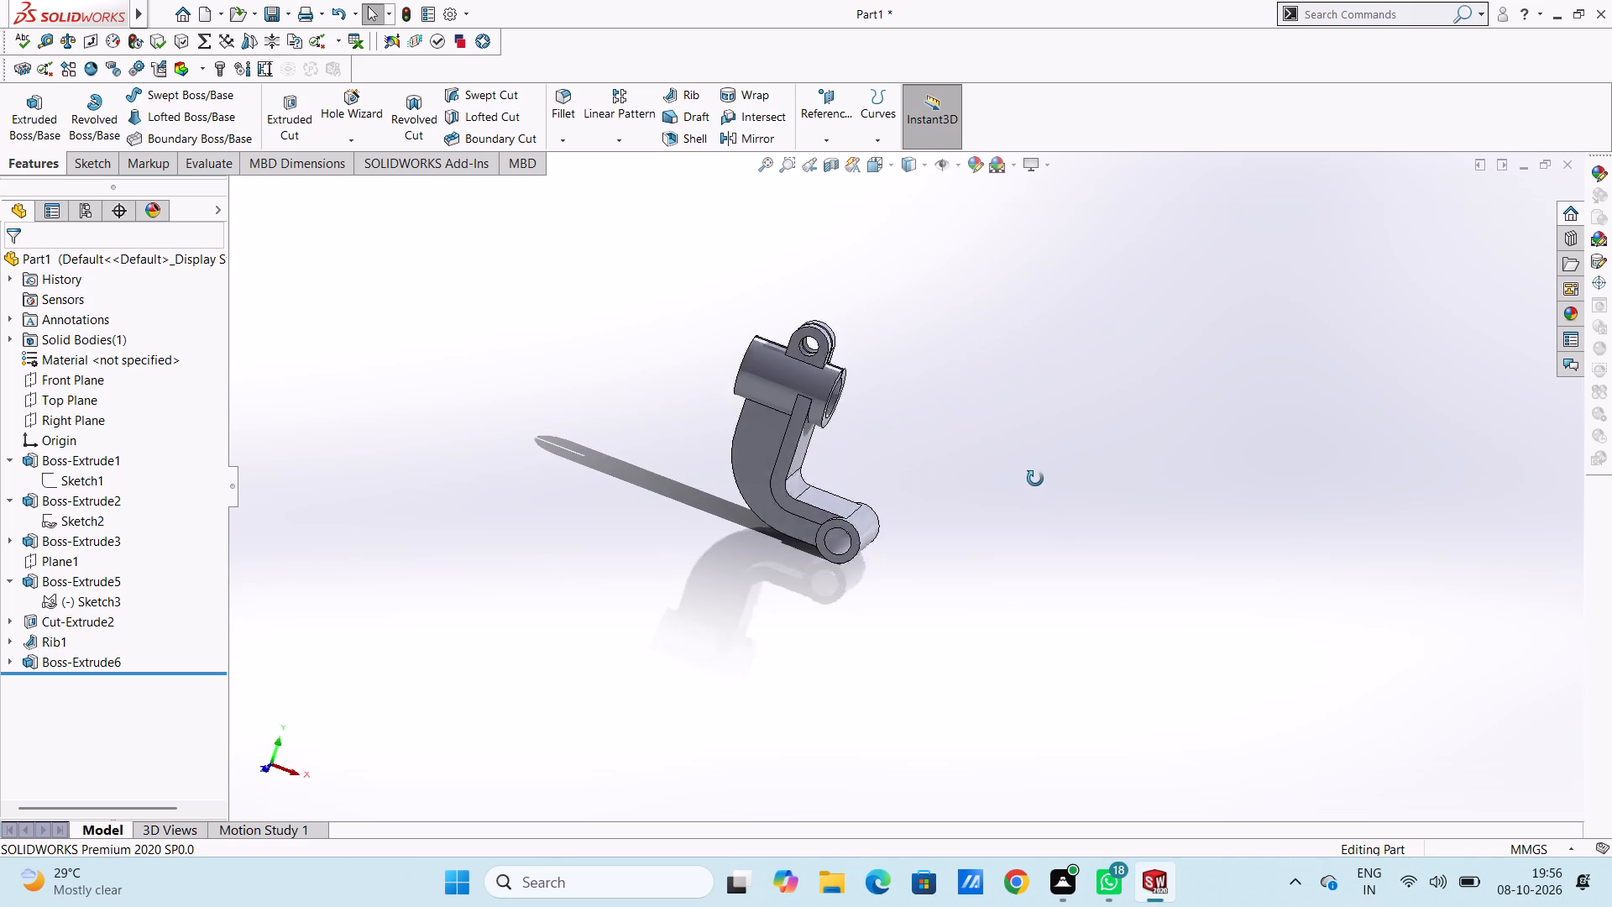
pyautogui.moveTo(1035, 479); pyautogui.dragTo(985, 598, button='middle')
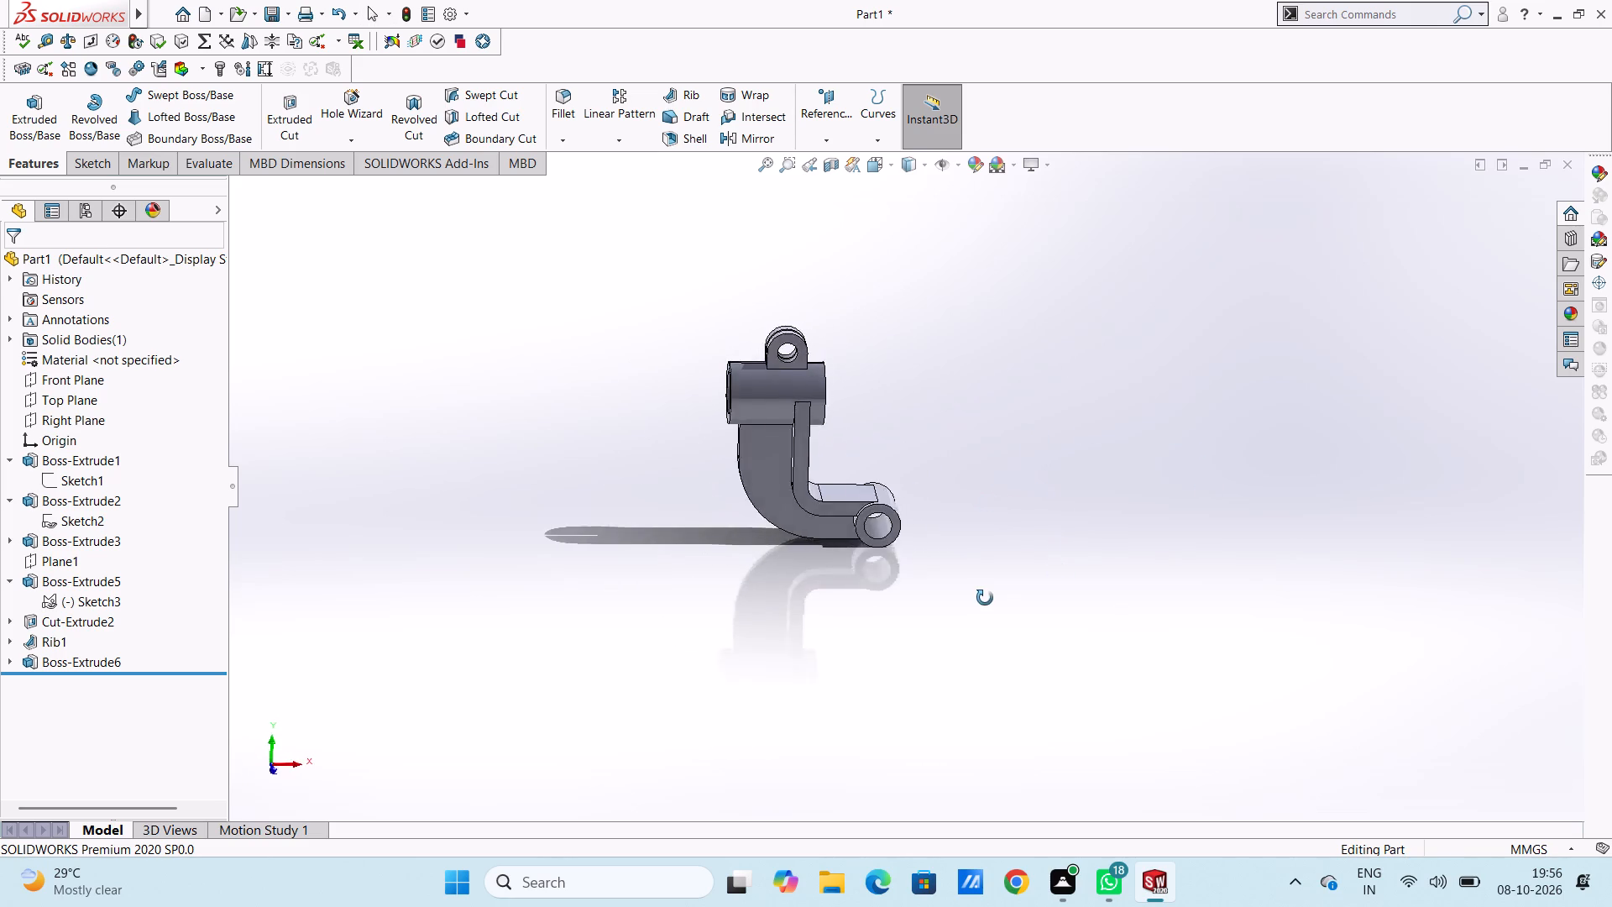
pyautogui.moveTo(985, 598); pyautogui.dragTo(977, 597, button='middle')
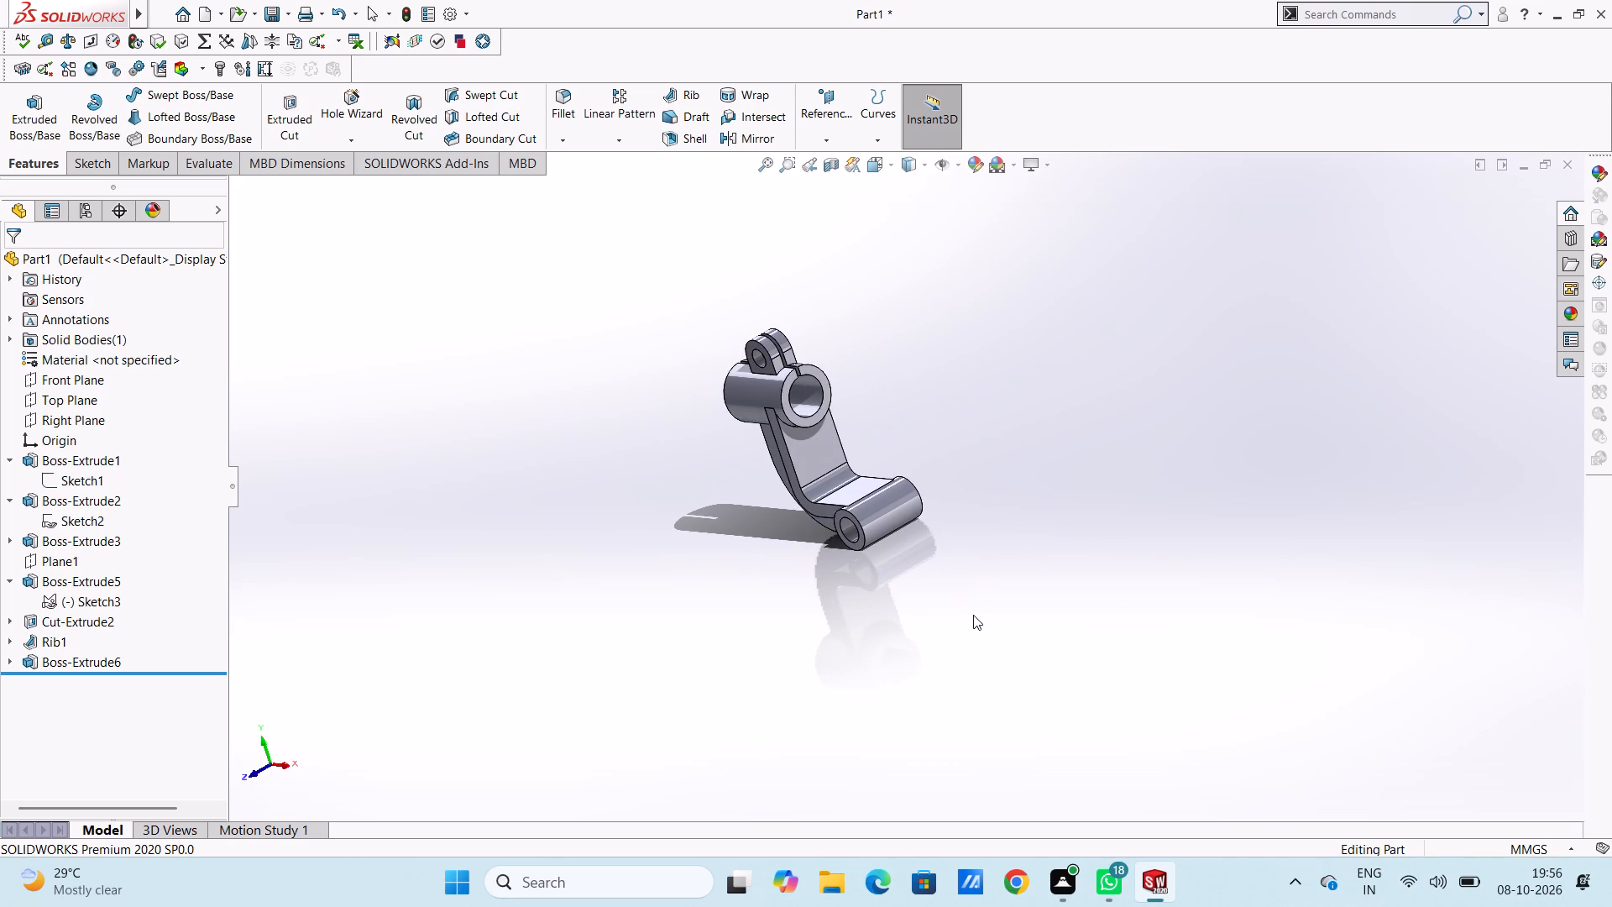
pyautogui.hotkey('ctrl', '7')
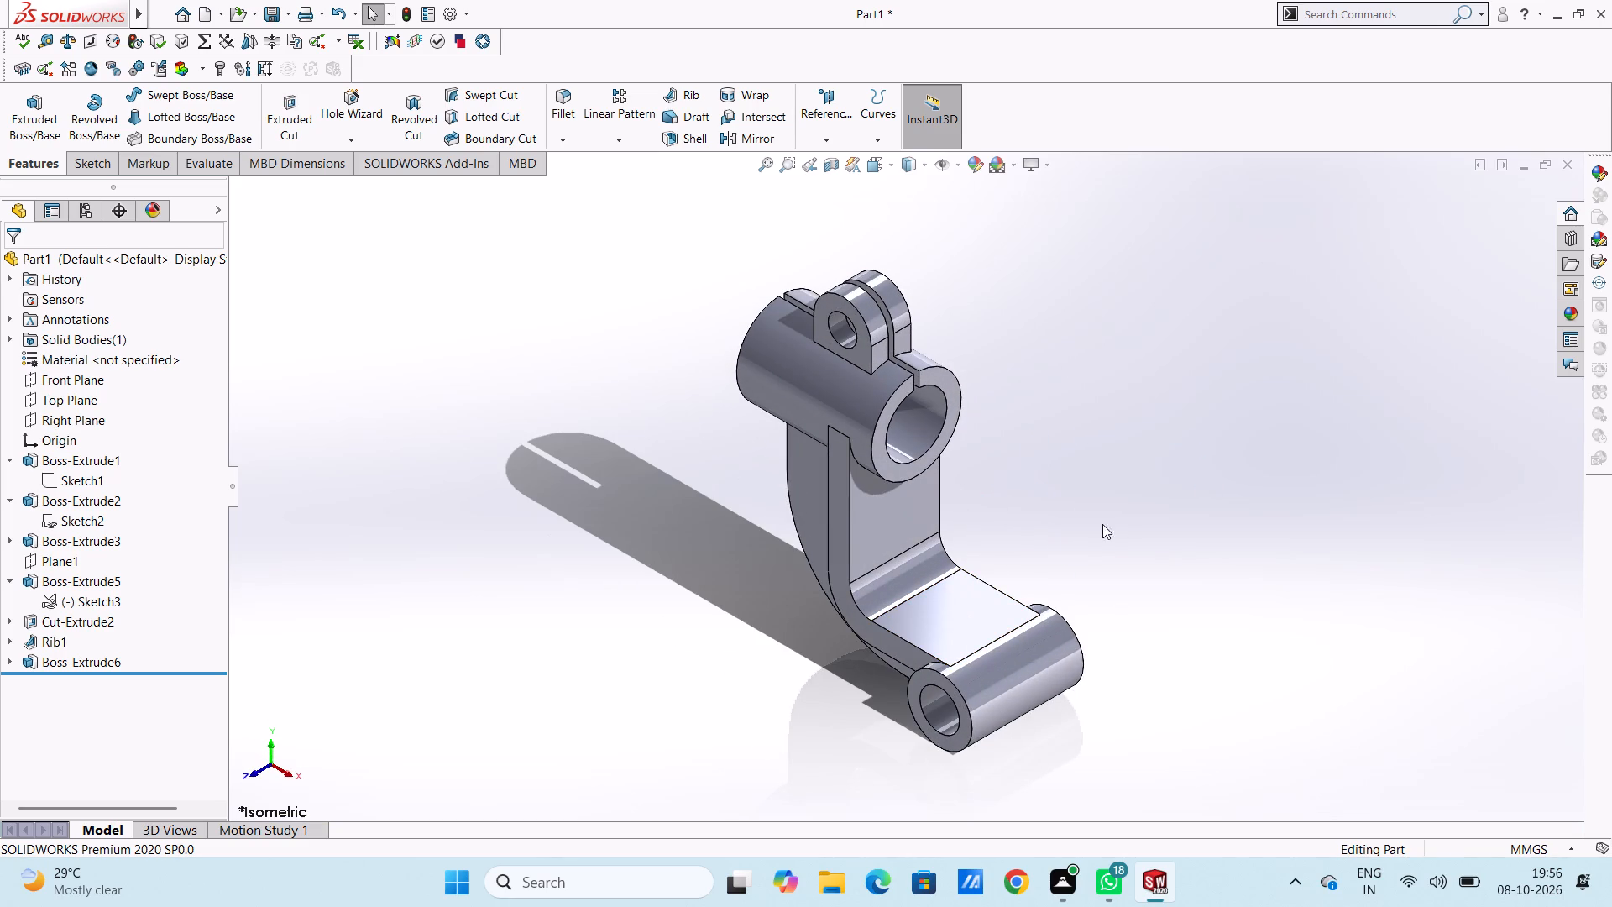
# Try several standard colours on the whole part and apply a green appearance with RGB 94, 188, 132.
pyautogui.click(974, 170)
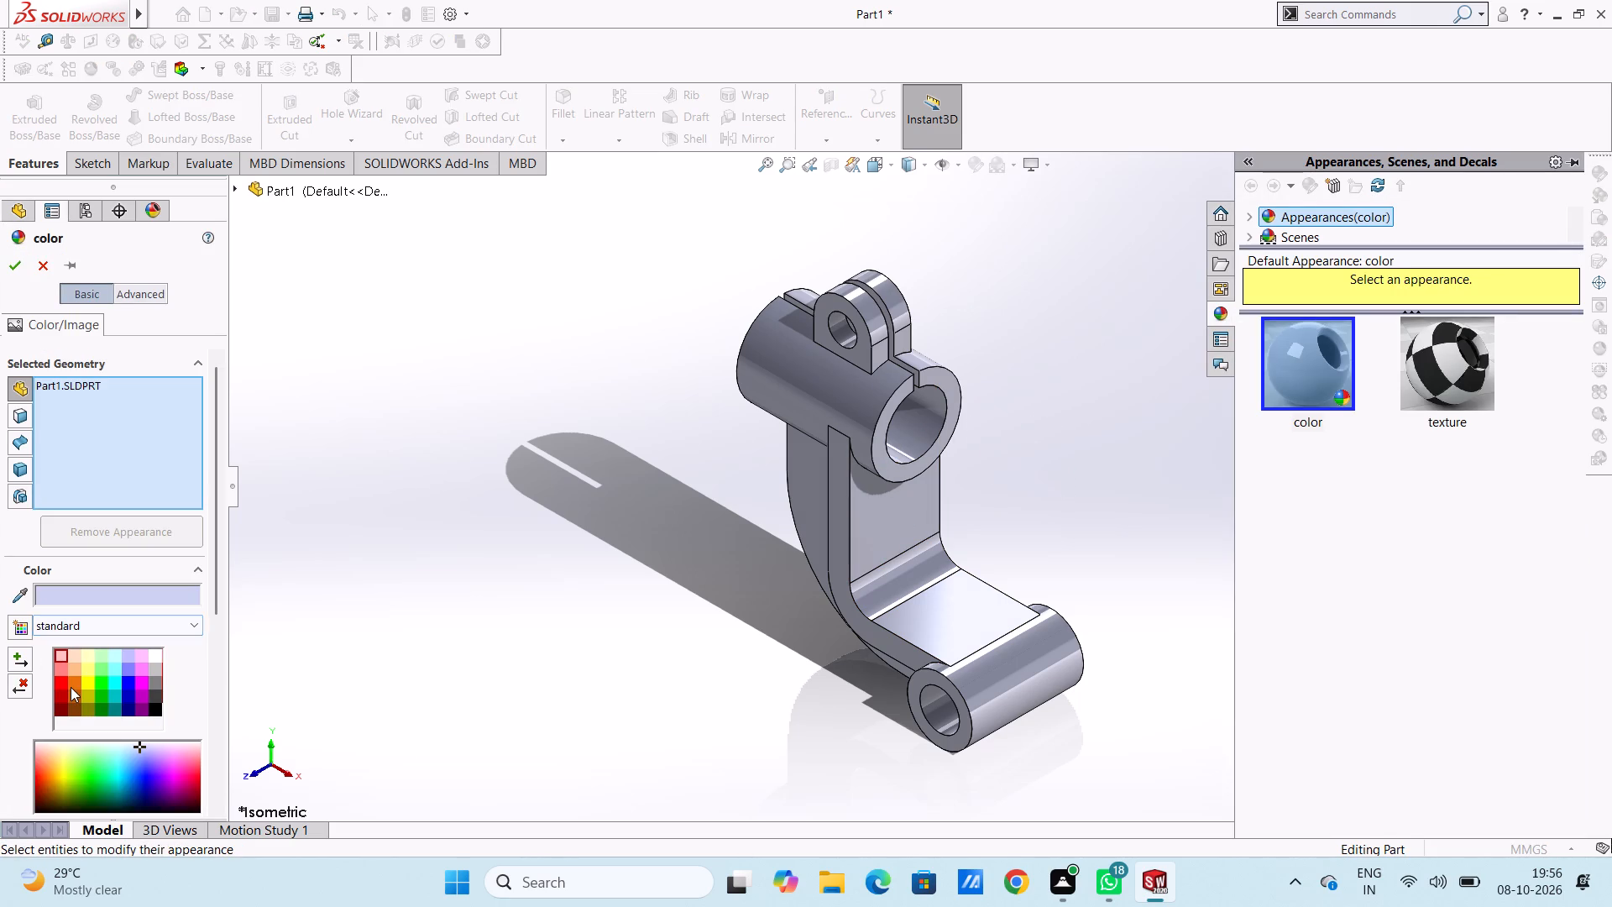
pyautogui.click(74, 675)
pyautogui.click(75, 681)
pyautogui.scroll(-2, 127, 689)
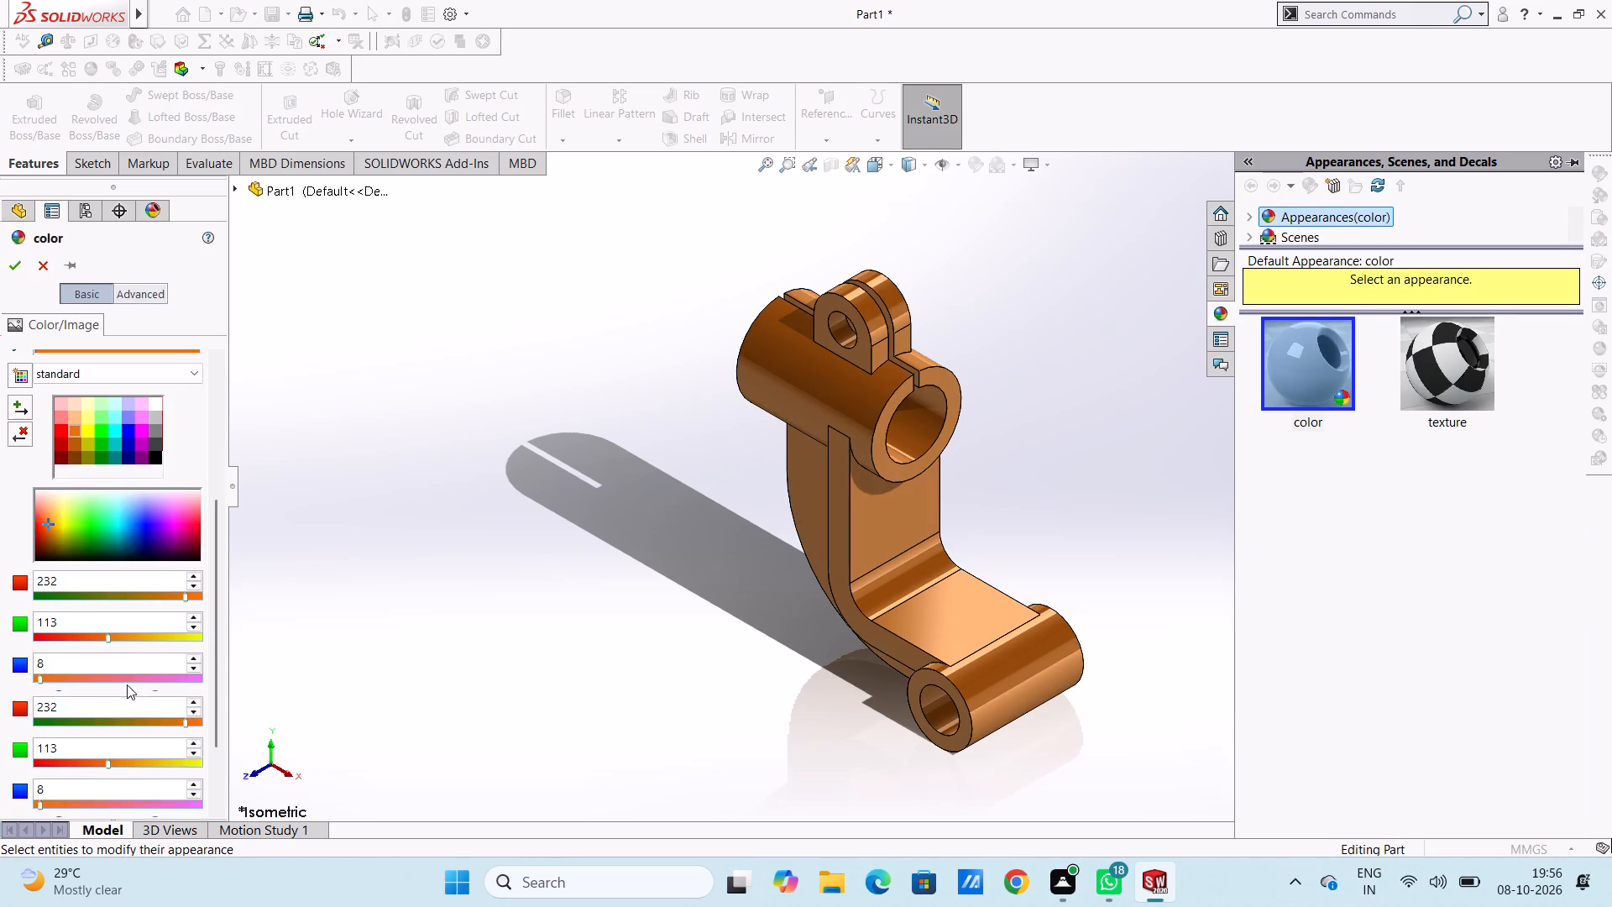
pyautogui.click(130, 437)
pyautogui.click(130, 426)
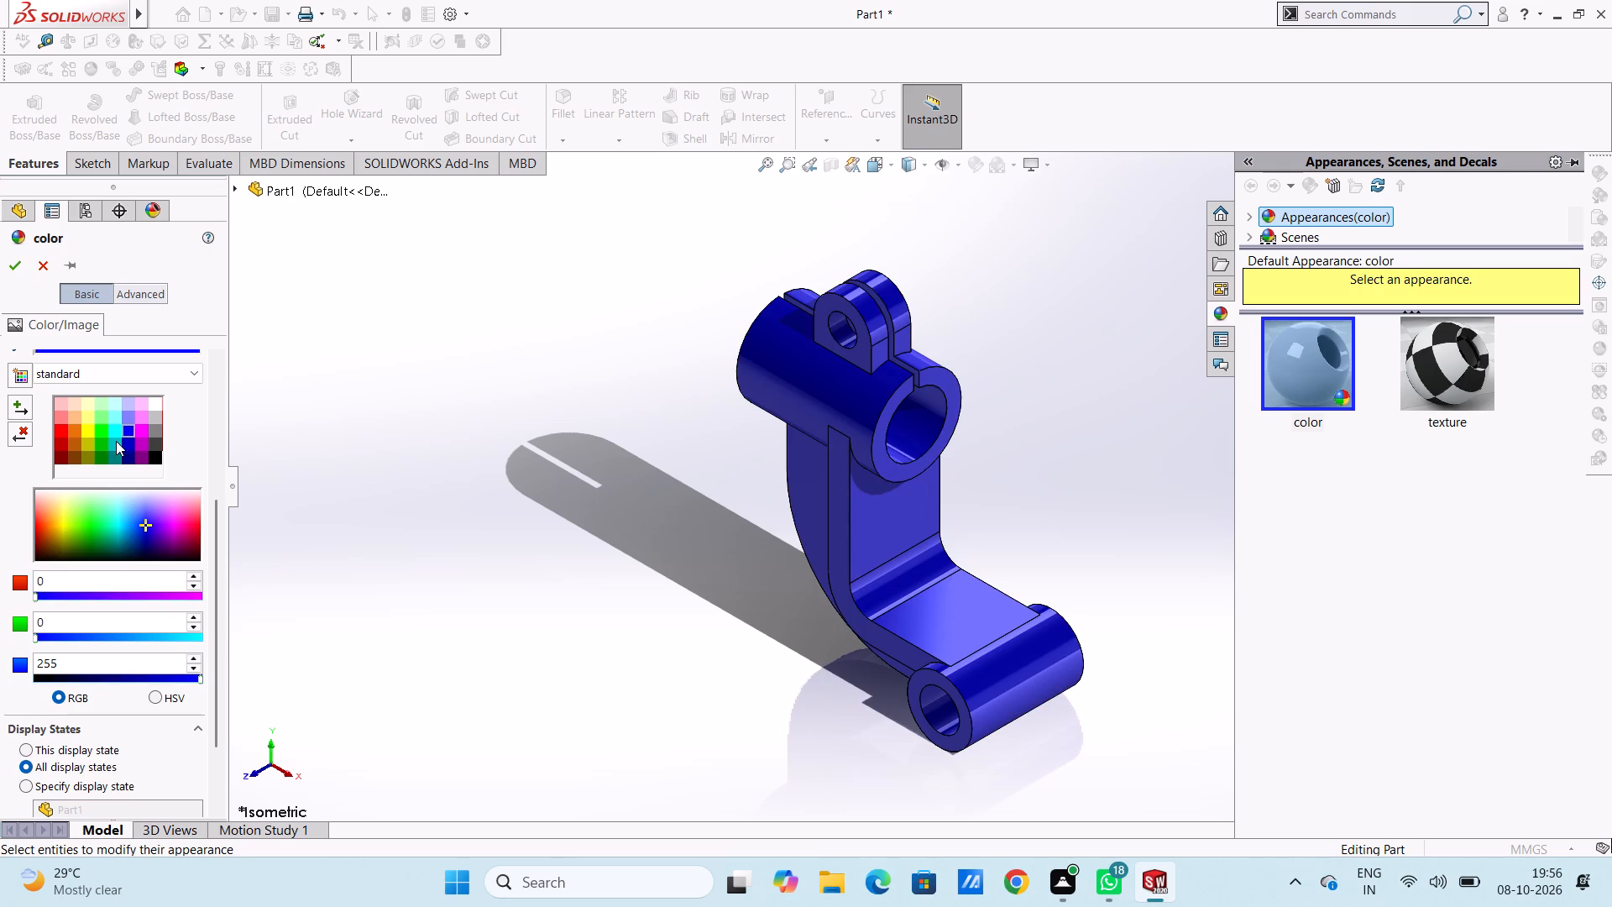
pyautogui.click(93, 427)
pyautogui.click(83, 424)
pyautogui.click(67, 418)
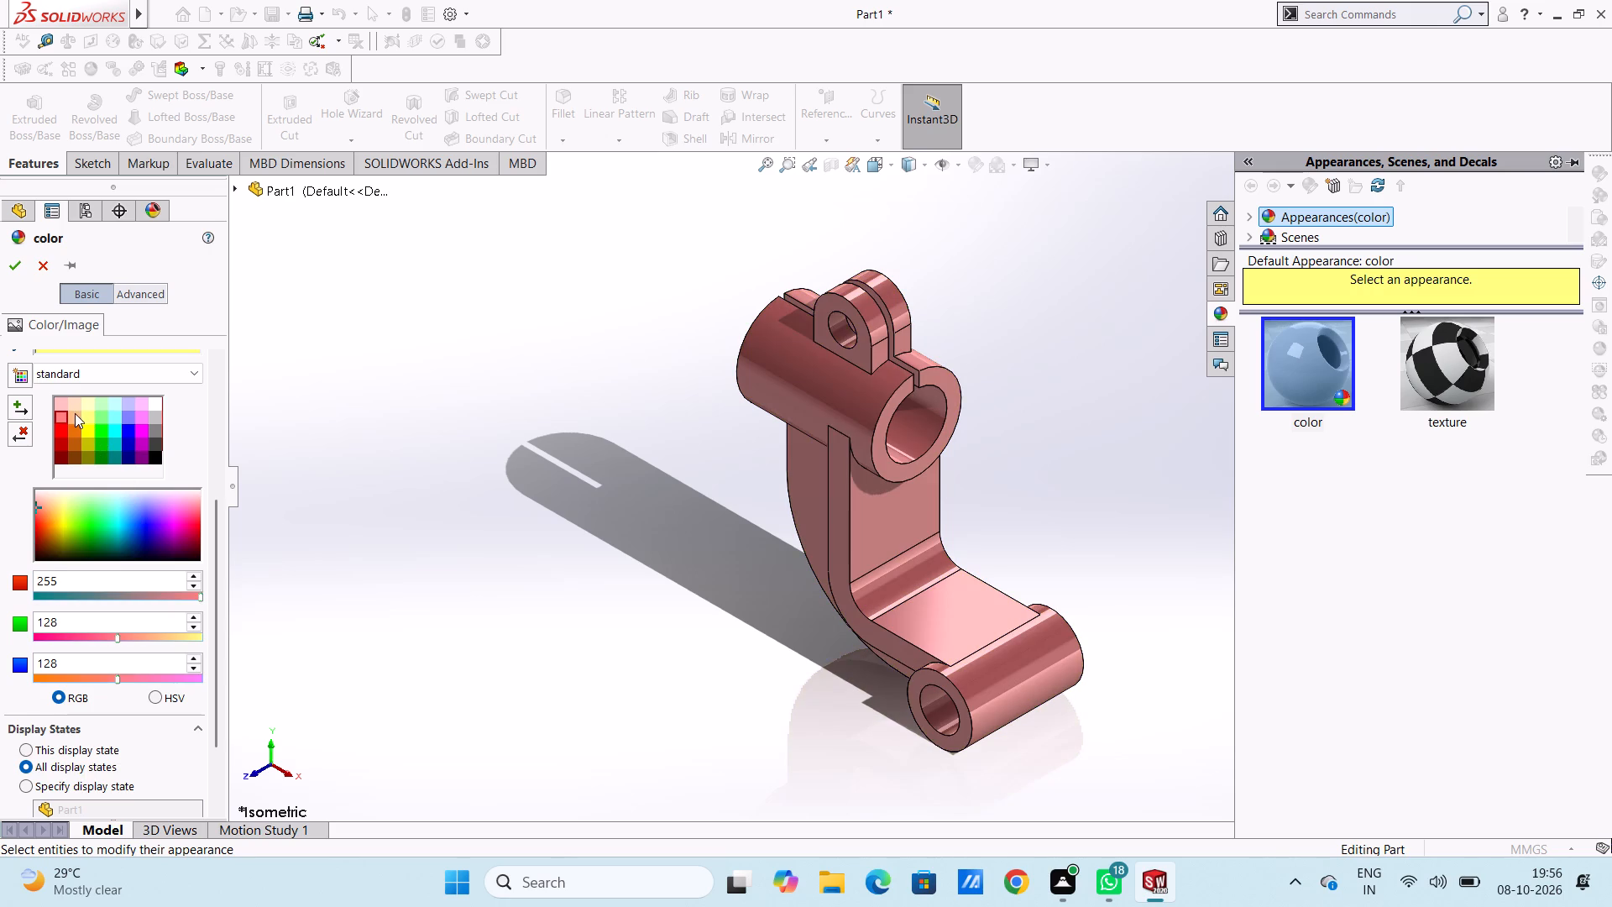
pyautogui.click(76, 412)
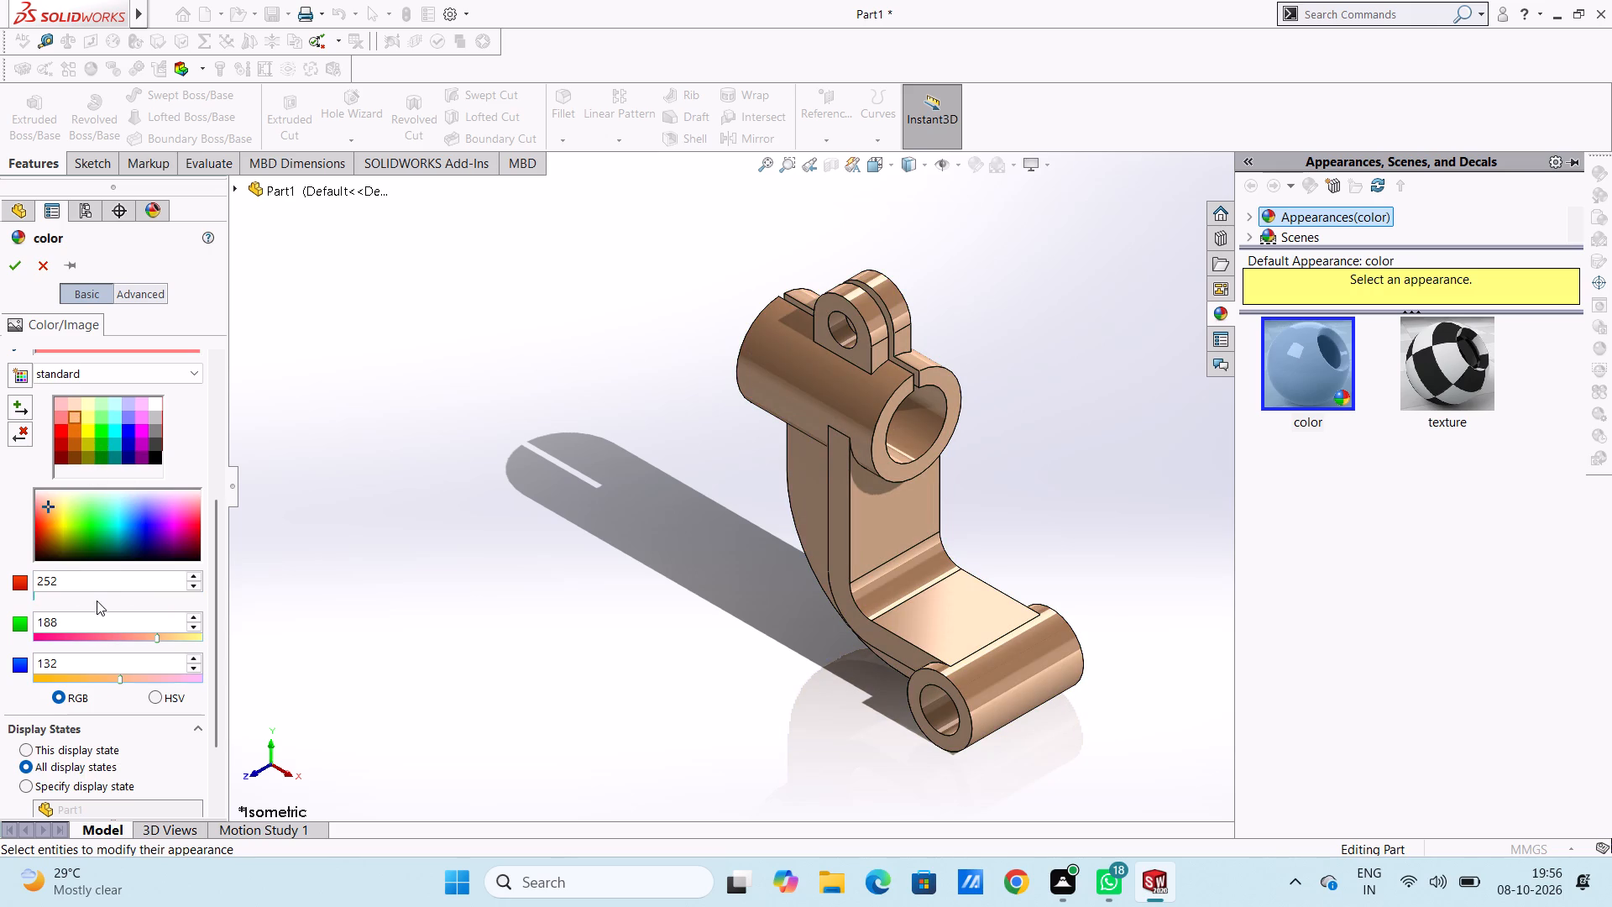
pyautogui.click(97, 594)
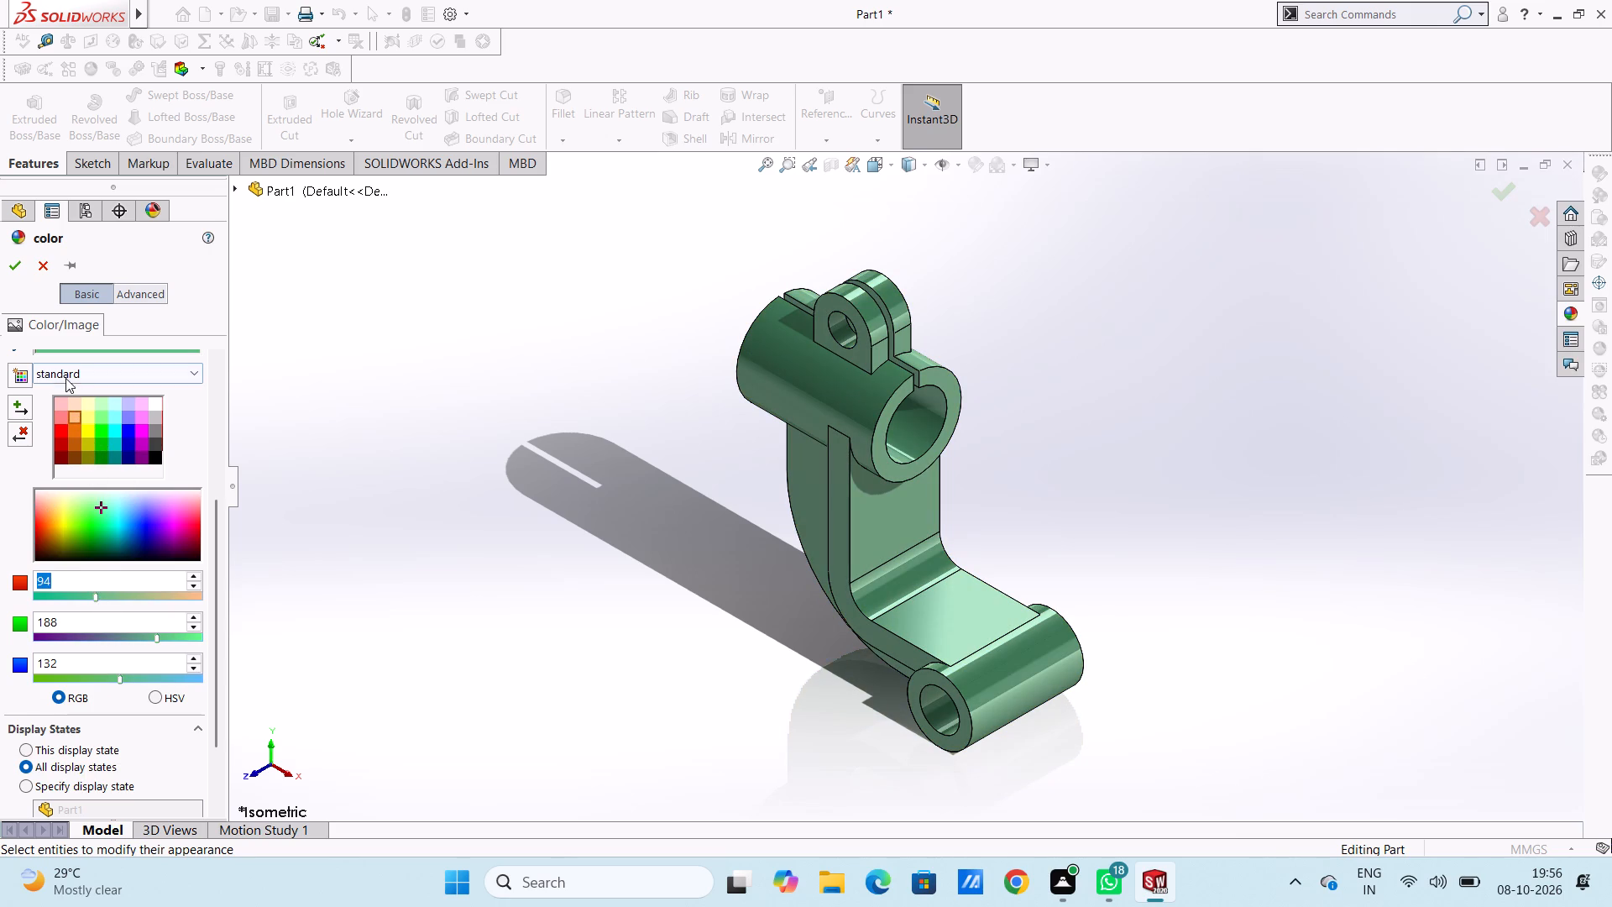
pyautogui.click(17, 271)
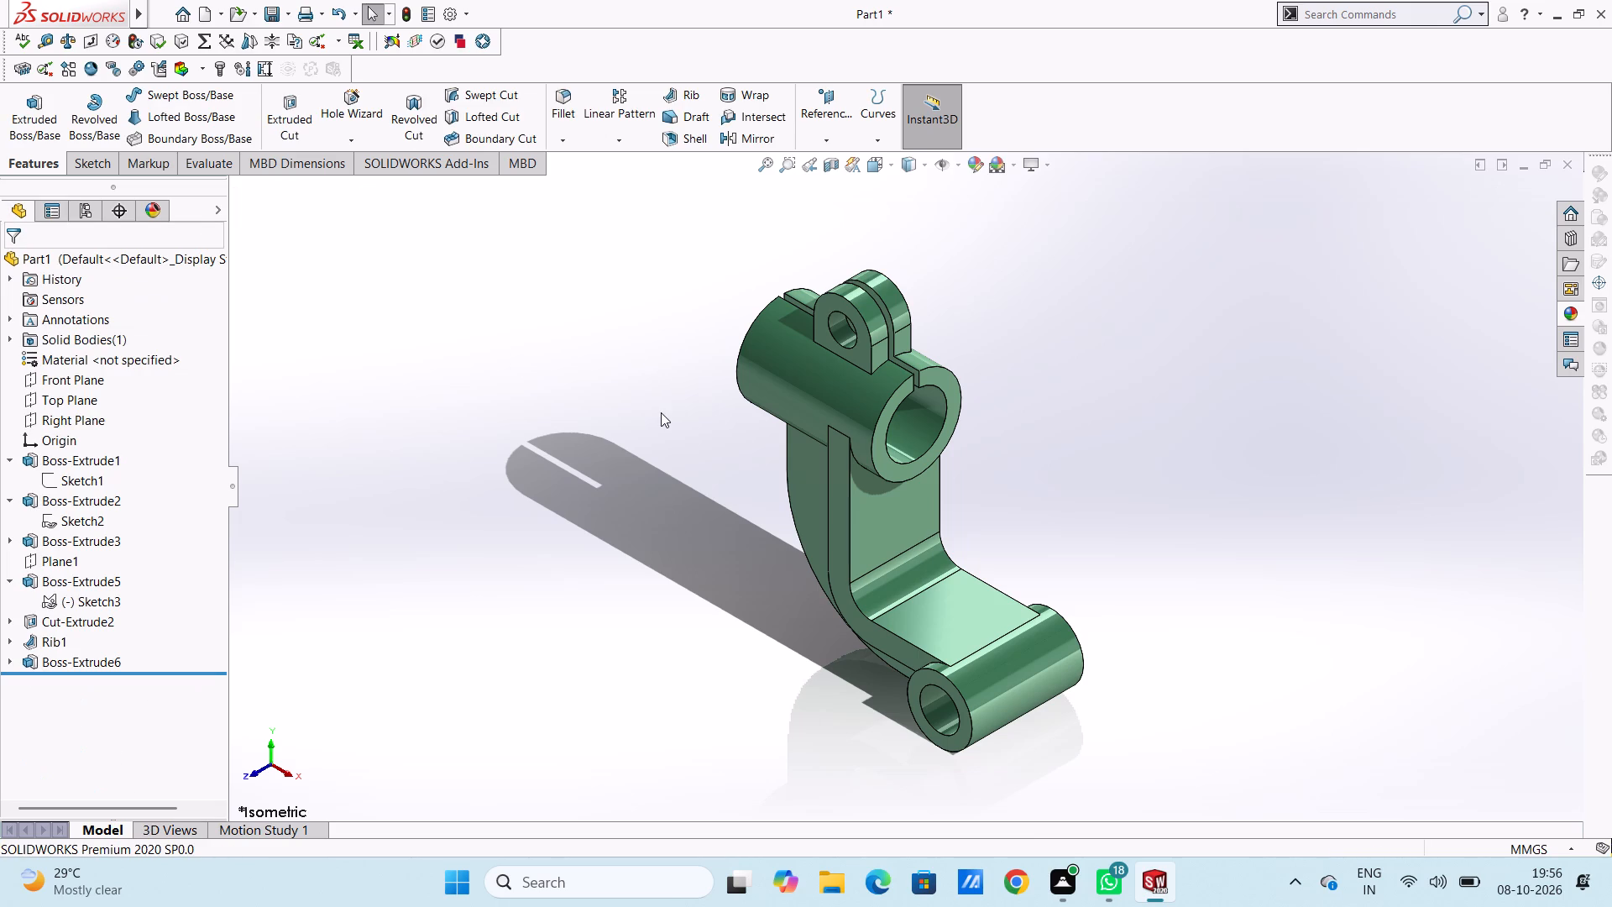
# Open the colour appearance for one side face of the curved rib and set it to standard light yellow, RGB 255, 255, 128.
pyautogui.moveTo(661, 412); pyautogui.dragTo(815, 412, button='middle')
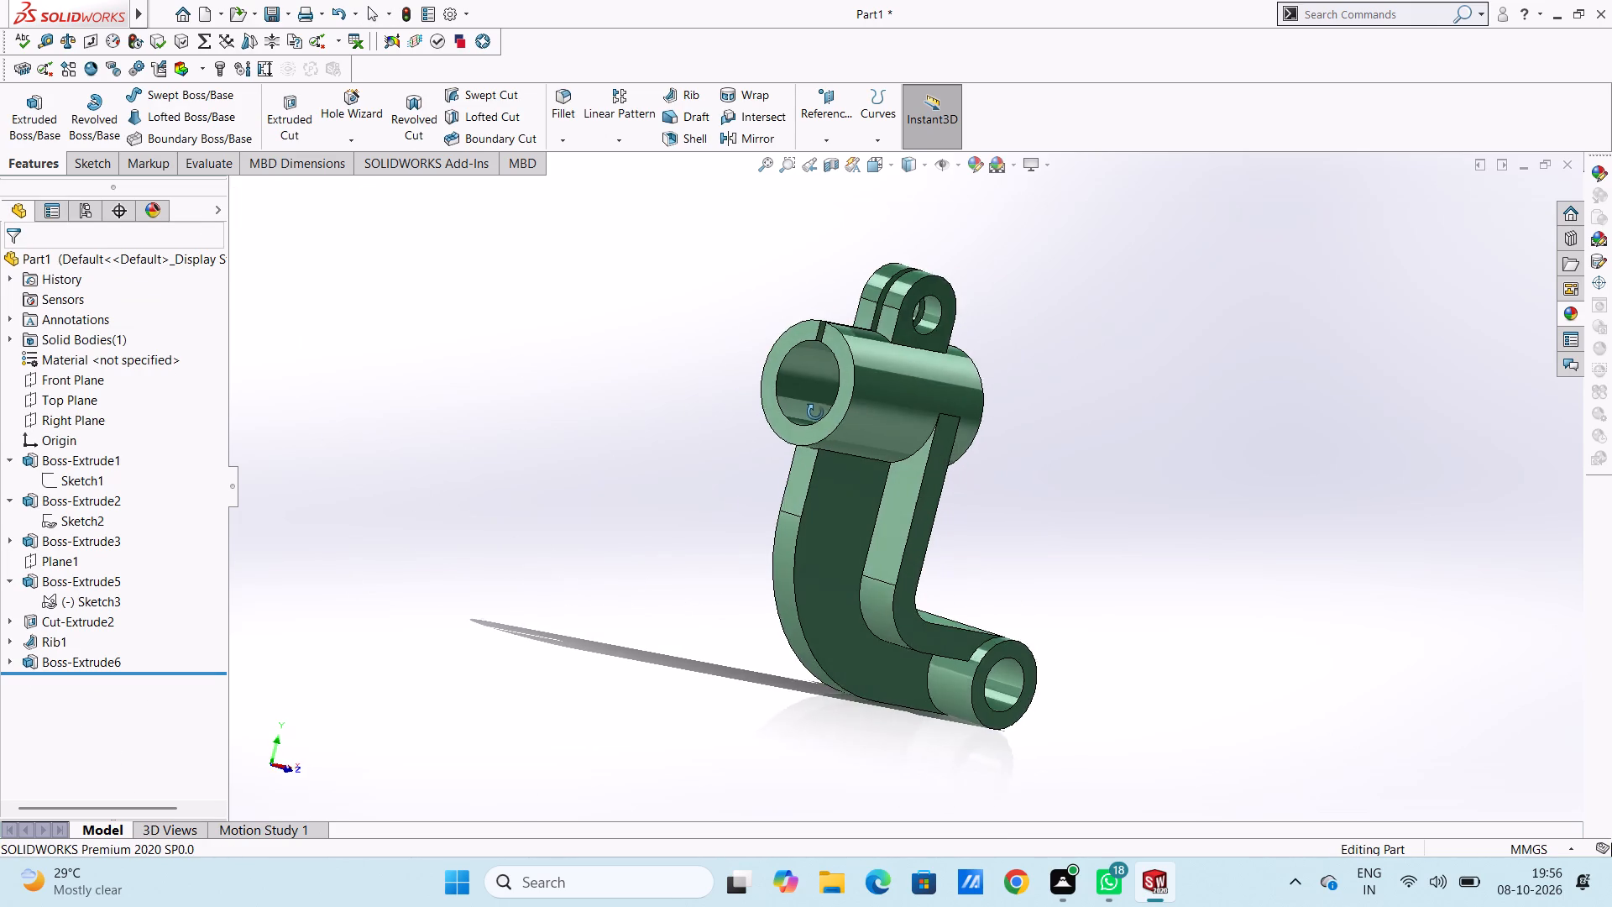
pyautogui.moveTo(815, 412); pyautogui.dragTo(798, 404, button='middle')
pyautogui.click(793, 502)
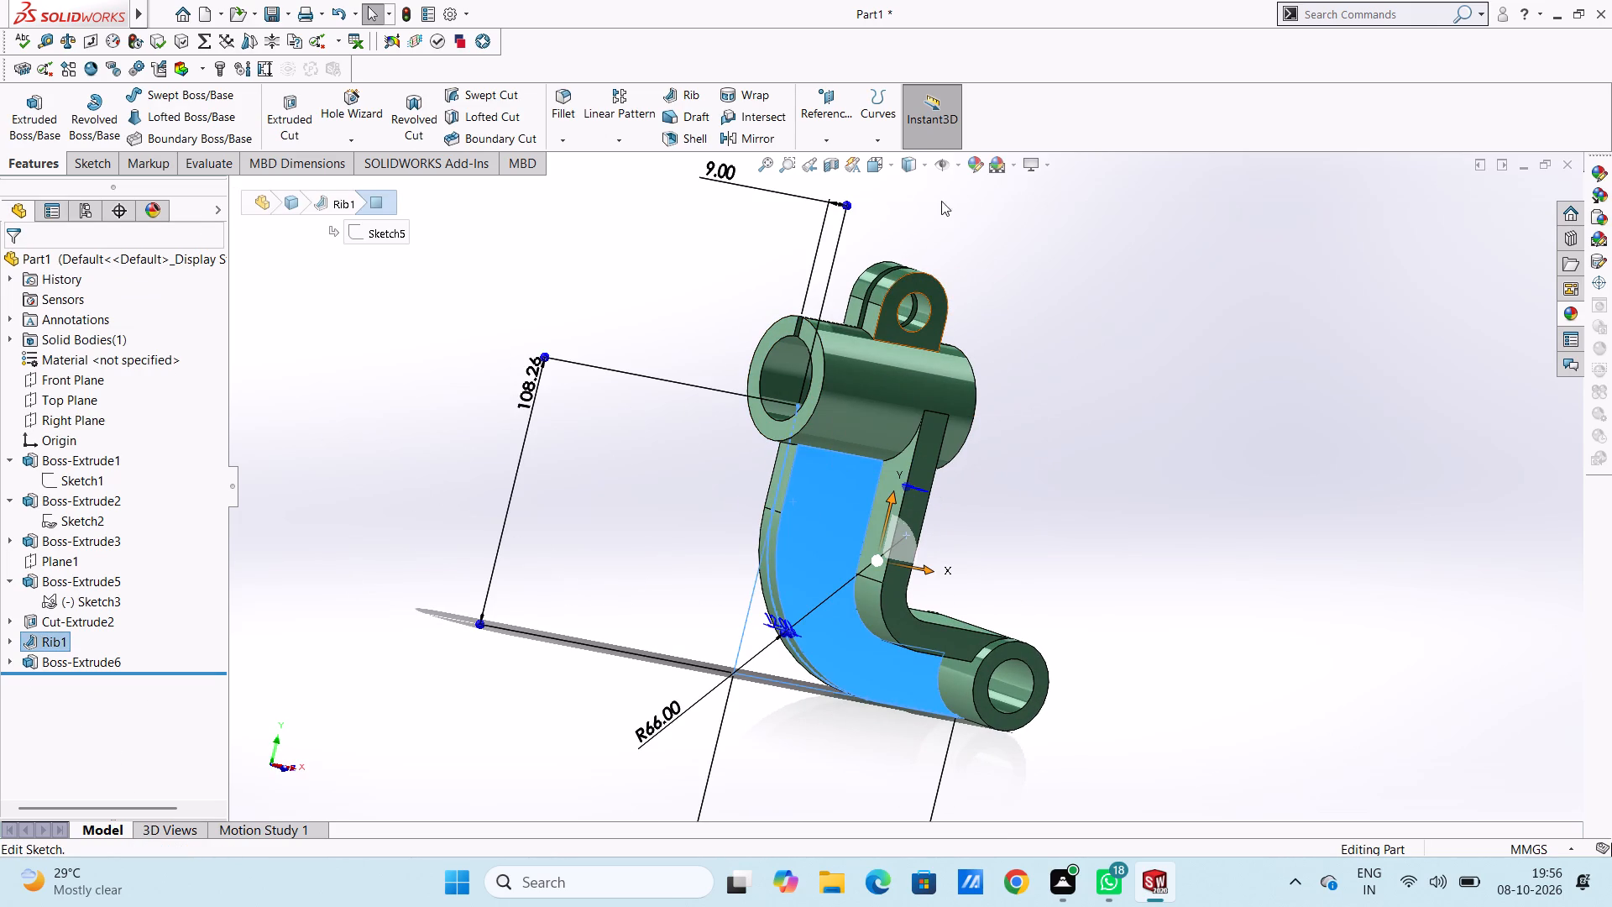
pyautogui.click(973, 161)
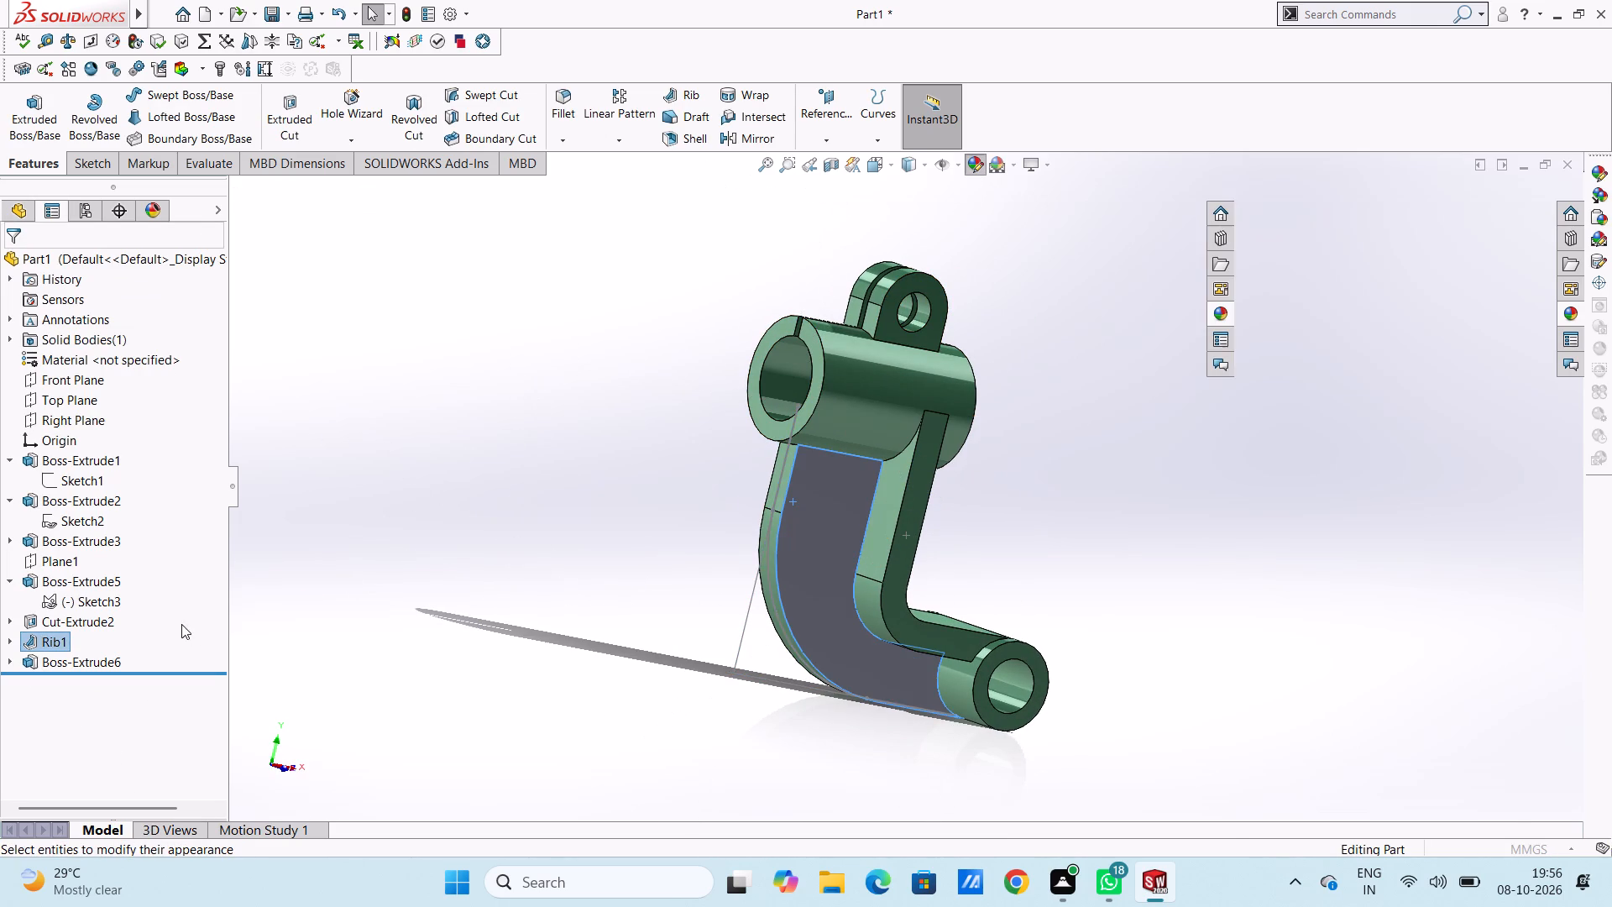
pyautogui.click(86, 659)
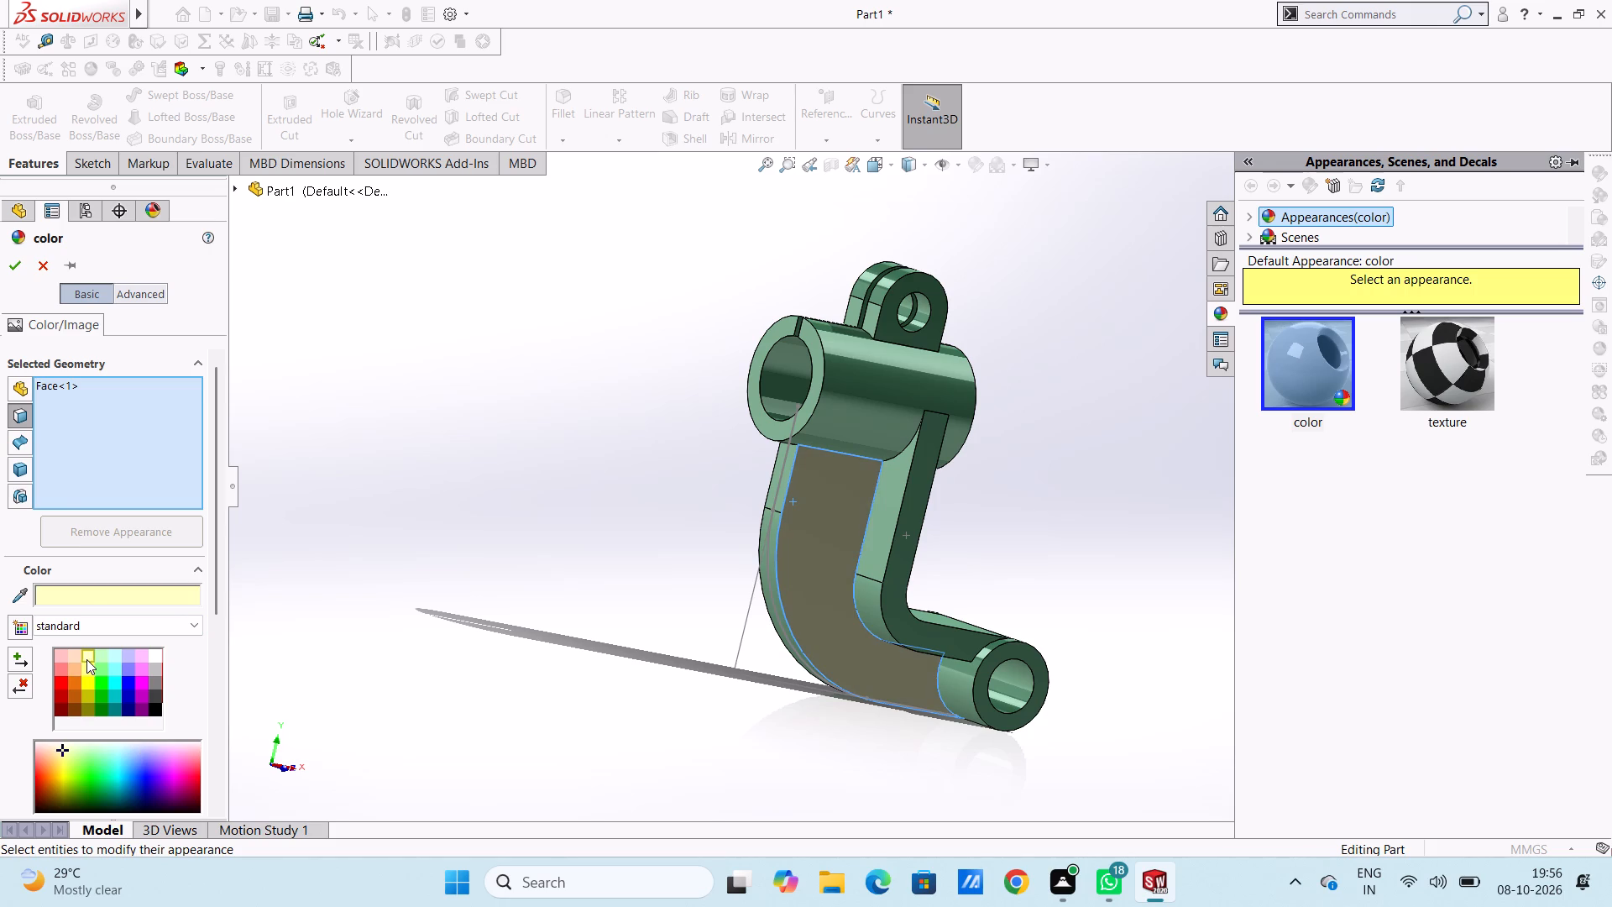
pyautogui.scroll(-1, 87, 680)
pyautogui.click(83, 546)
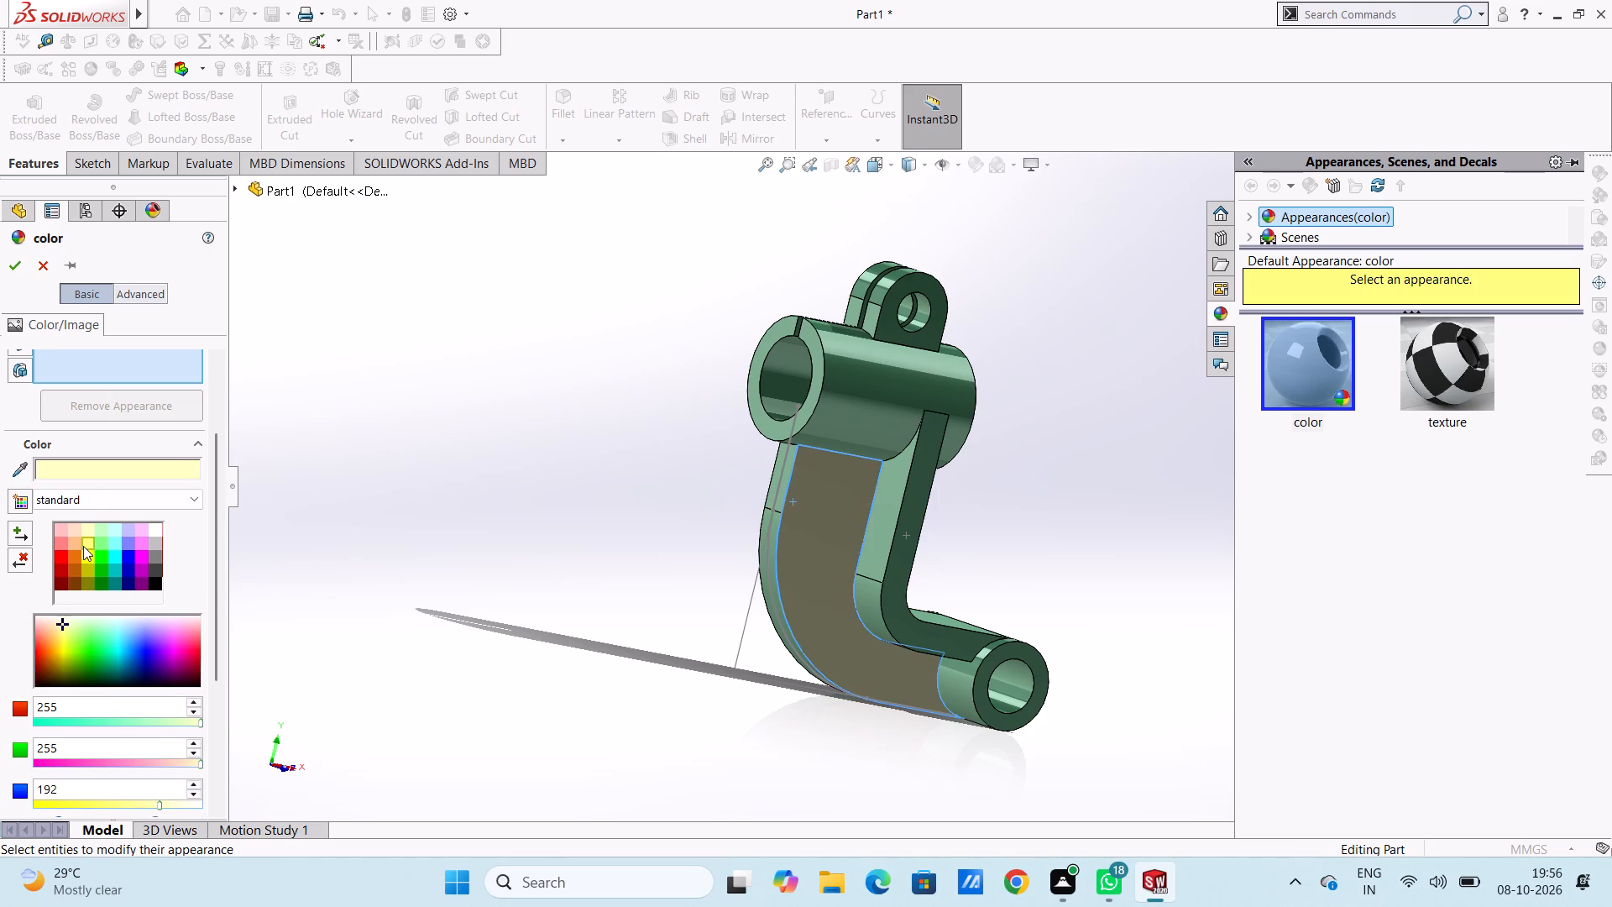
# Add the rib's opposite side face and its flat and curved outer edge faces to the yellow appearance and apply it.
pyautogui.moveTo(676, 506); pyautogui.dragTo(802, 557, button='middle')
pyautogui.click(914, 540)
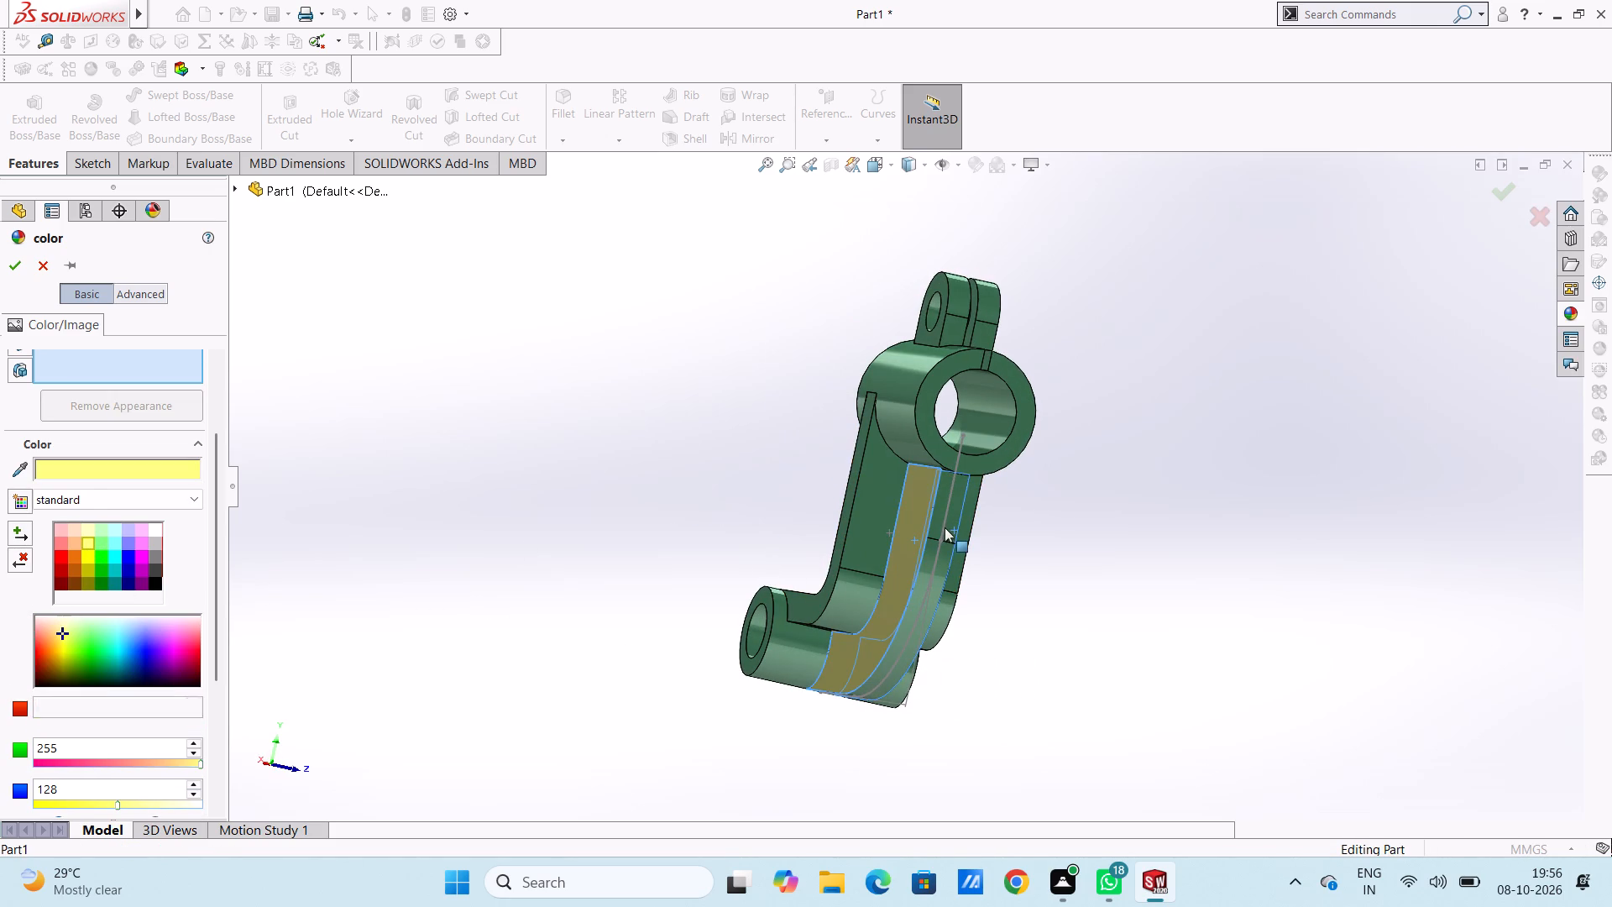
pyautogui.click(945, 527)
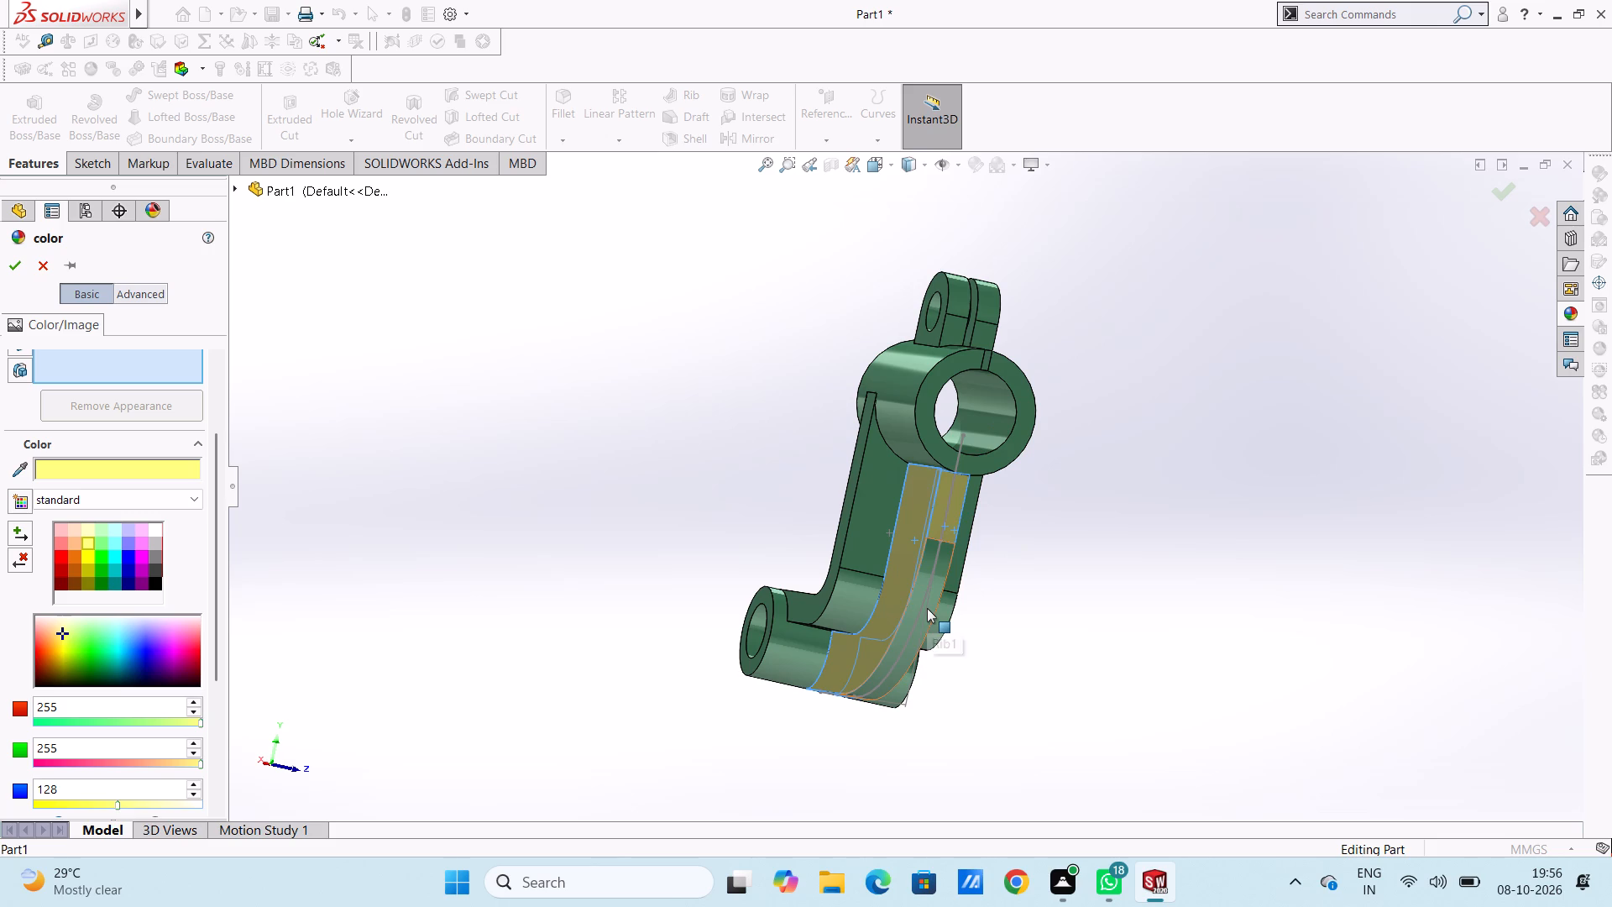
pyautogui.click(927, 608)
pyautogui.moveTo(1046, 655); pyautogui.dragTo(1081, 495, button='middle')
pyautogui.click(850, 686)
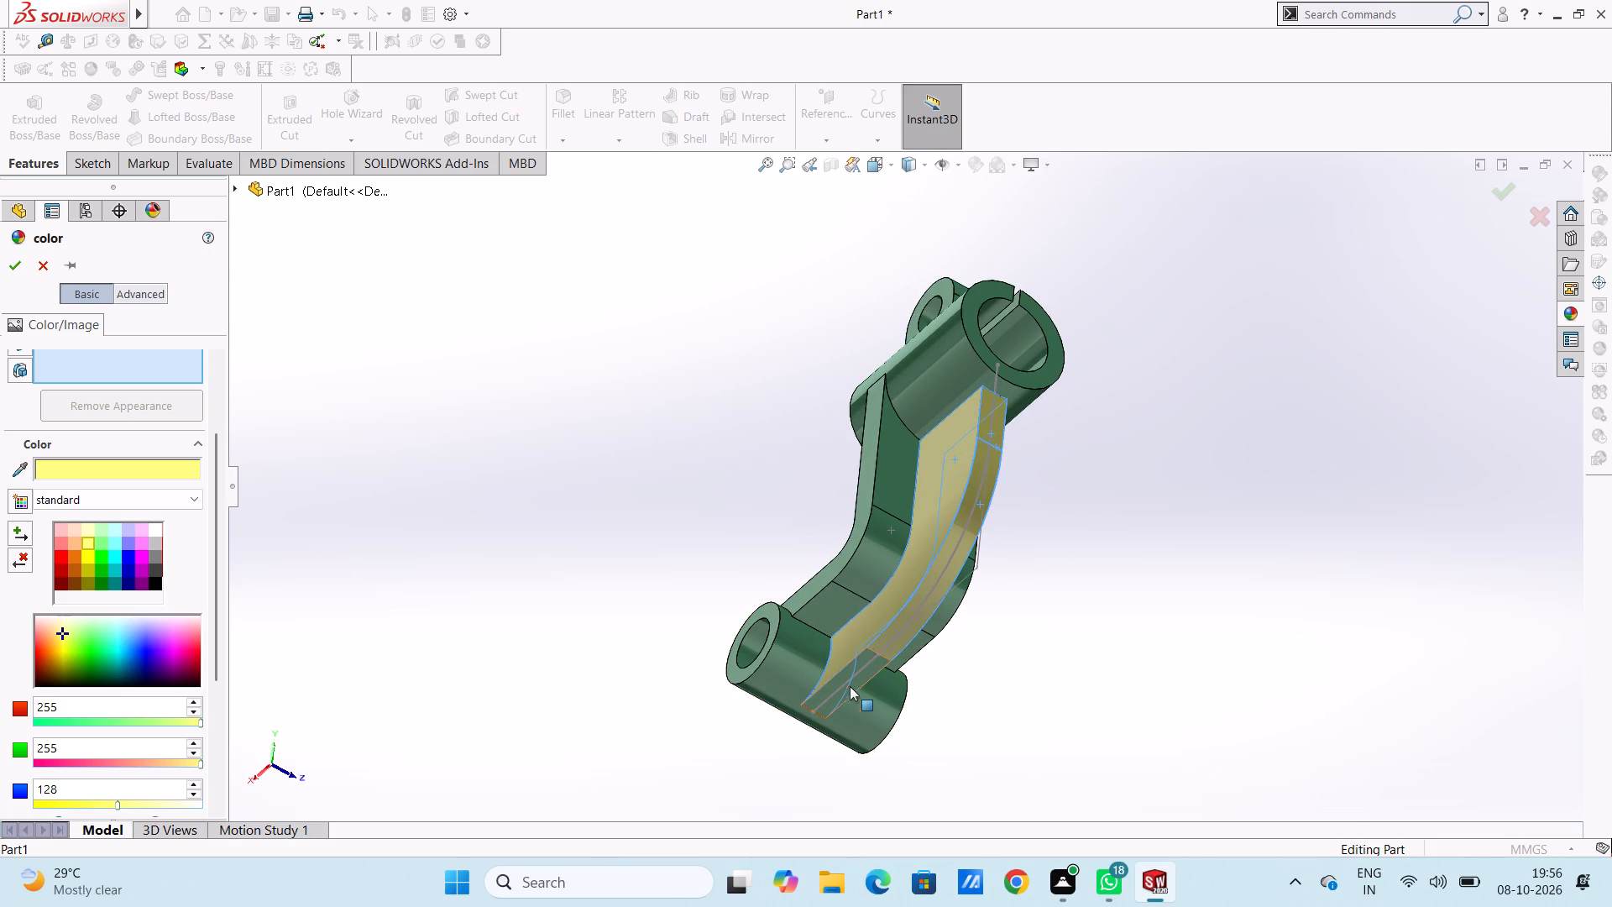
pyautogui.scroll(-1, 1107, 576)
pyautogui.moveTo(1104, 593); pyautogui.dragTo(976, 661, button='middle')
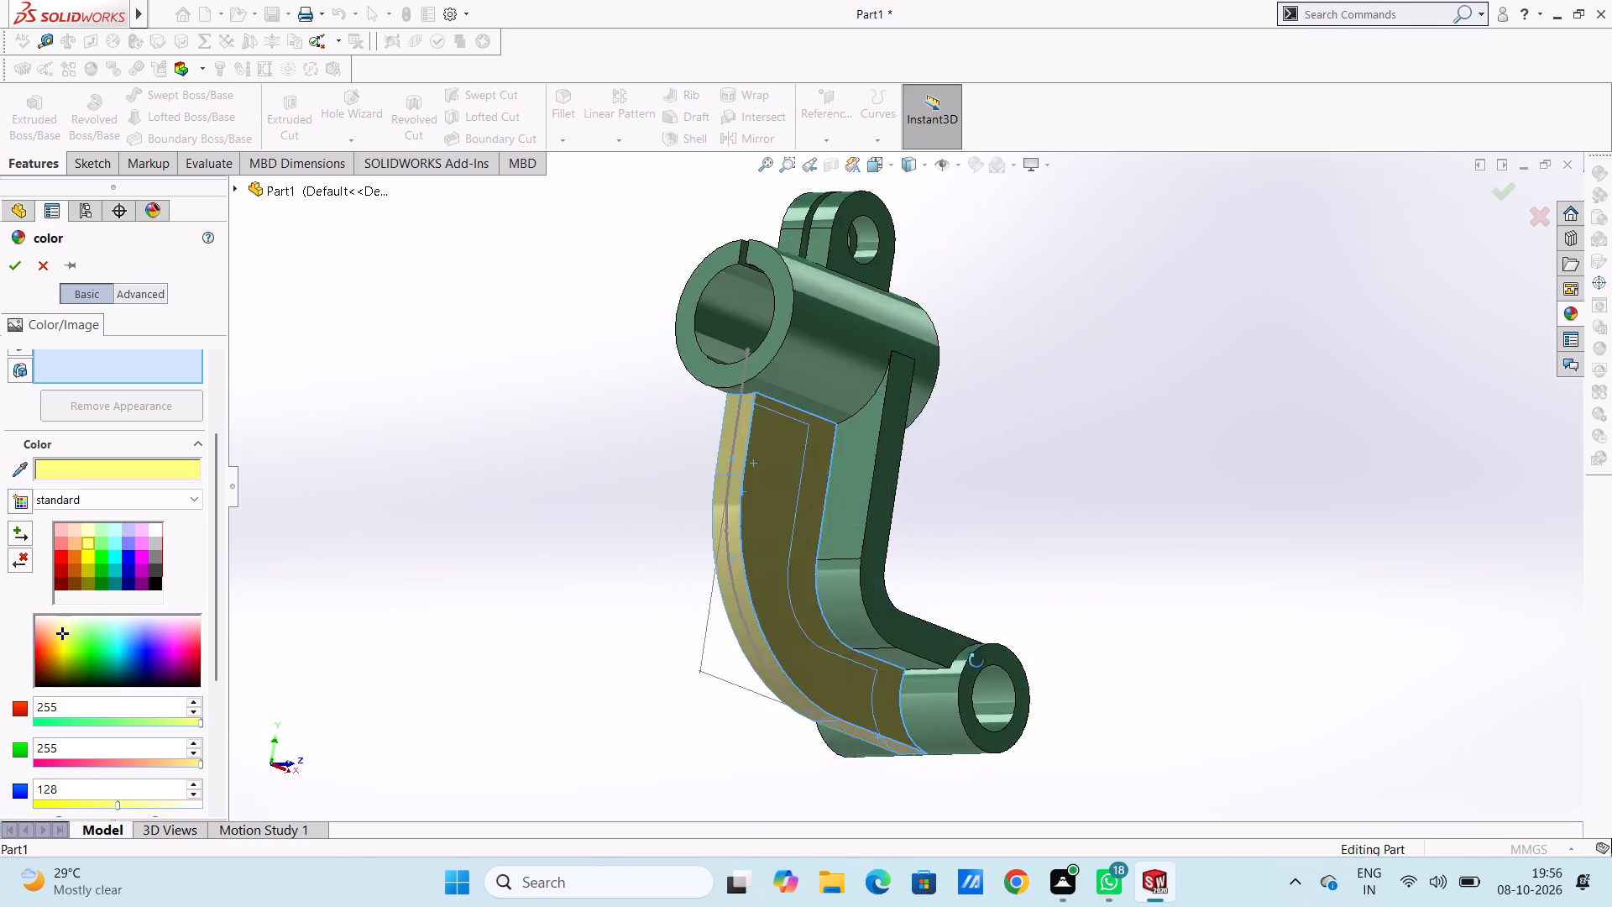
pyautogui.moveTo(976, 661); pyautogui.dragTo(949, 709, button='middle')
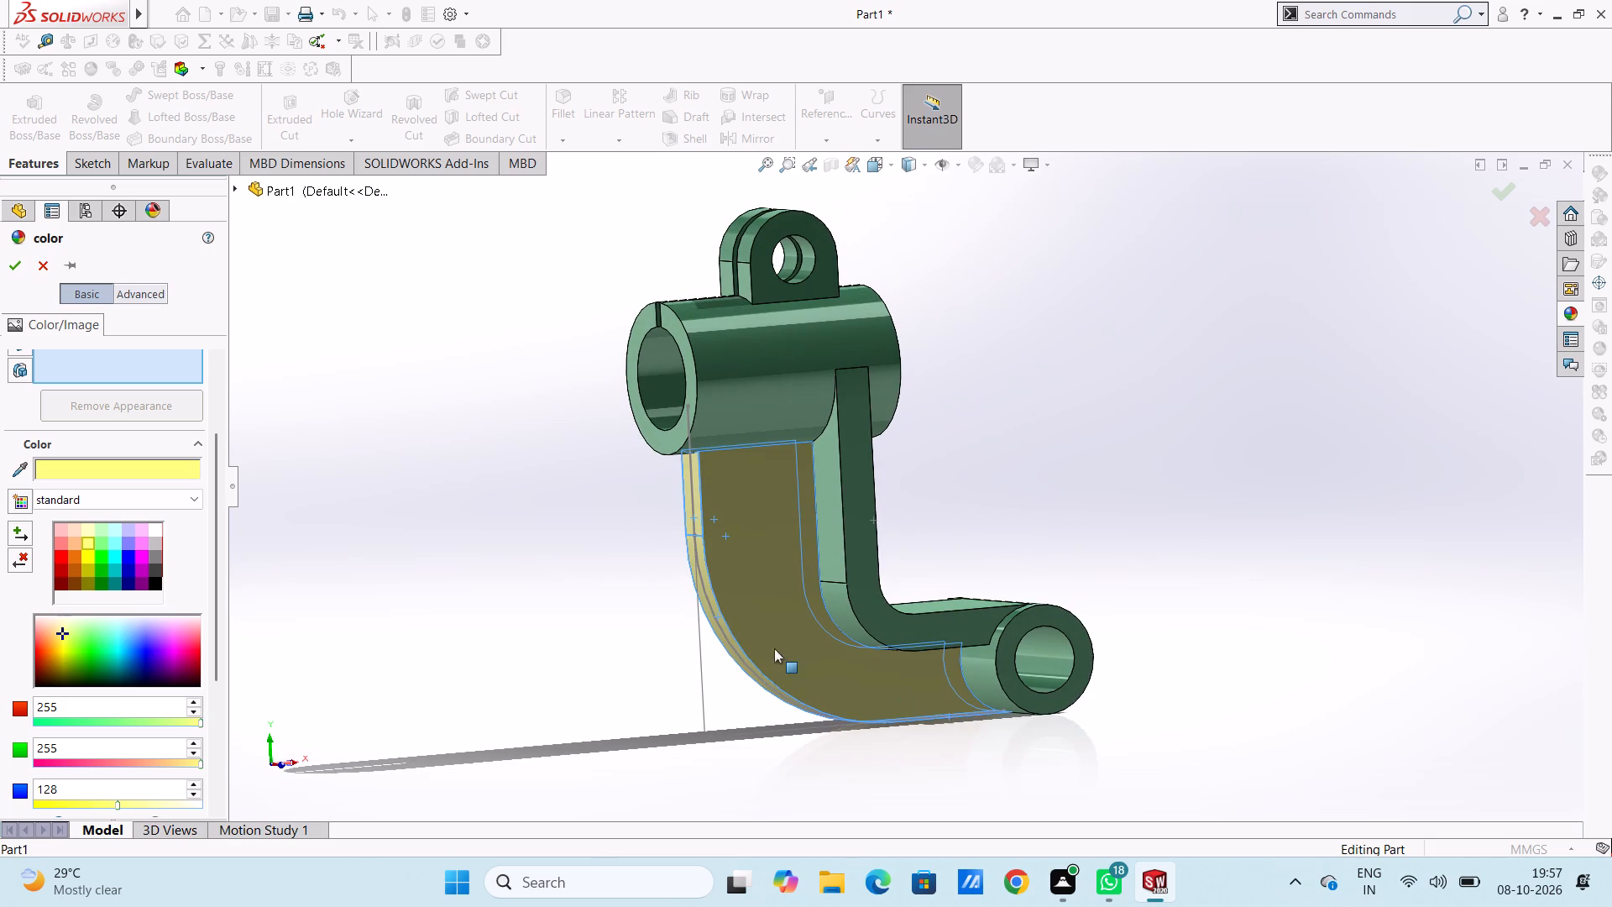
pyautogui.click(16, 258)
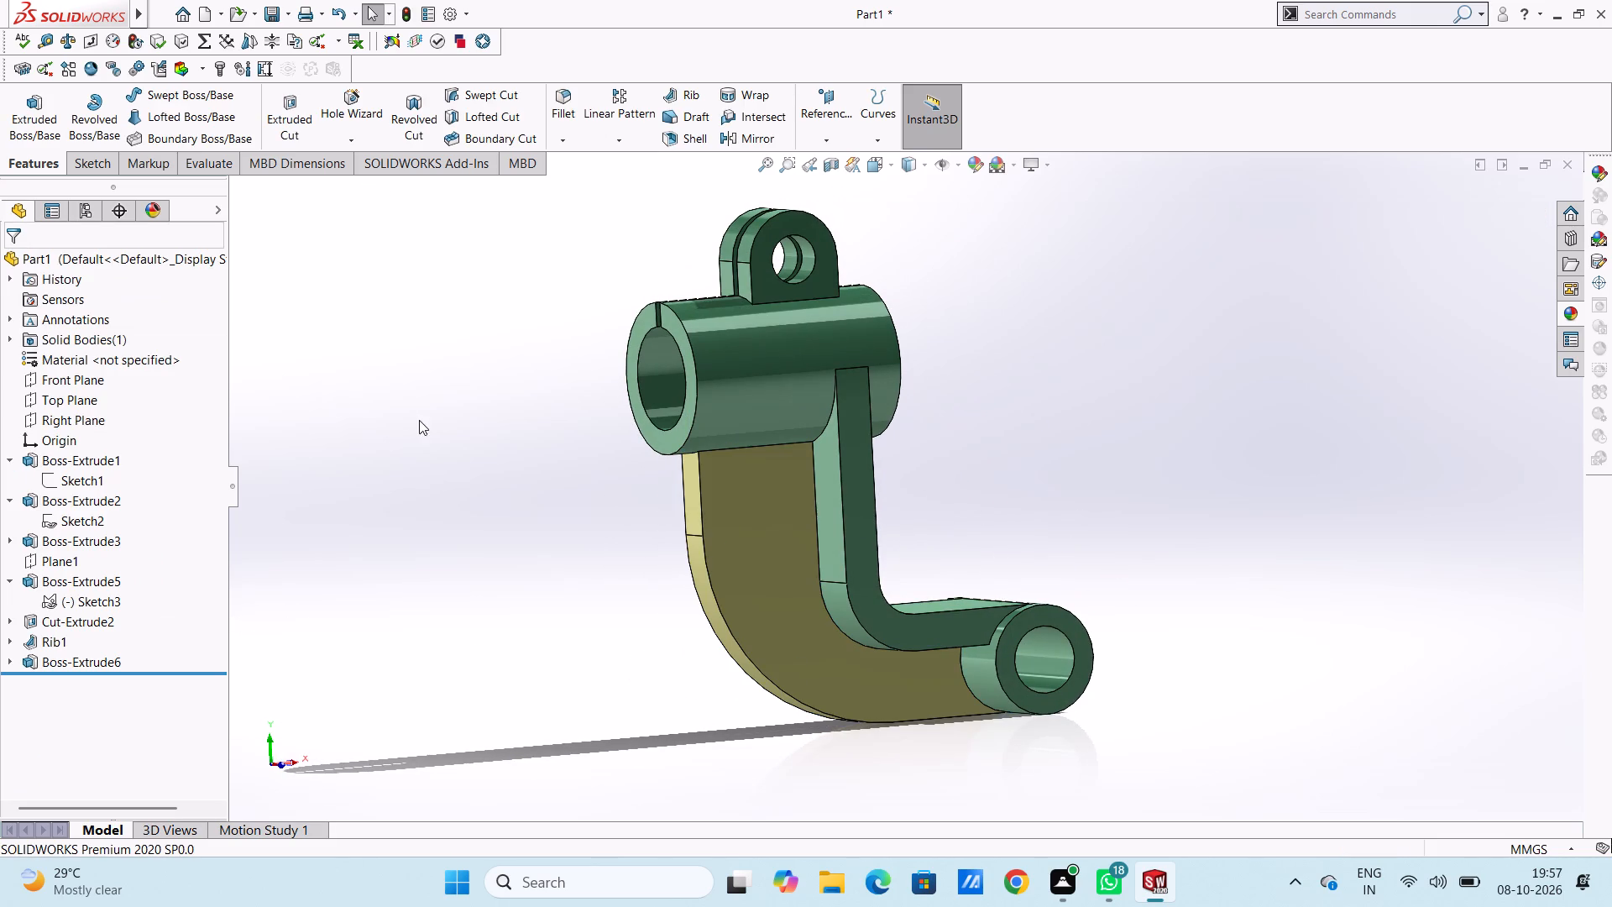
# Open the colour appearance for the near lug's flat end face and, after trying blue and orange, set it to standard red.
pyautogui.scroll(3, 451, 361)
pyautogui.moveTo(584, 443); pyautogui.dragTo(491, 527, button='middle')
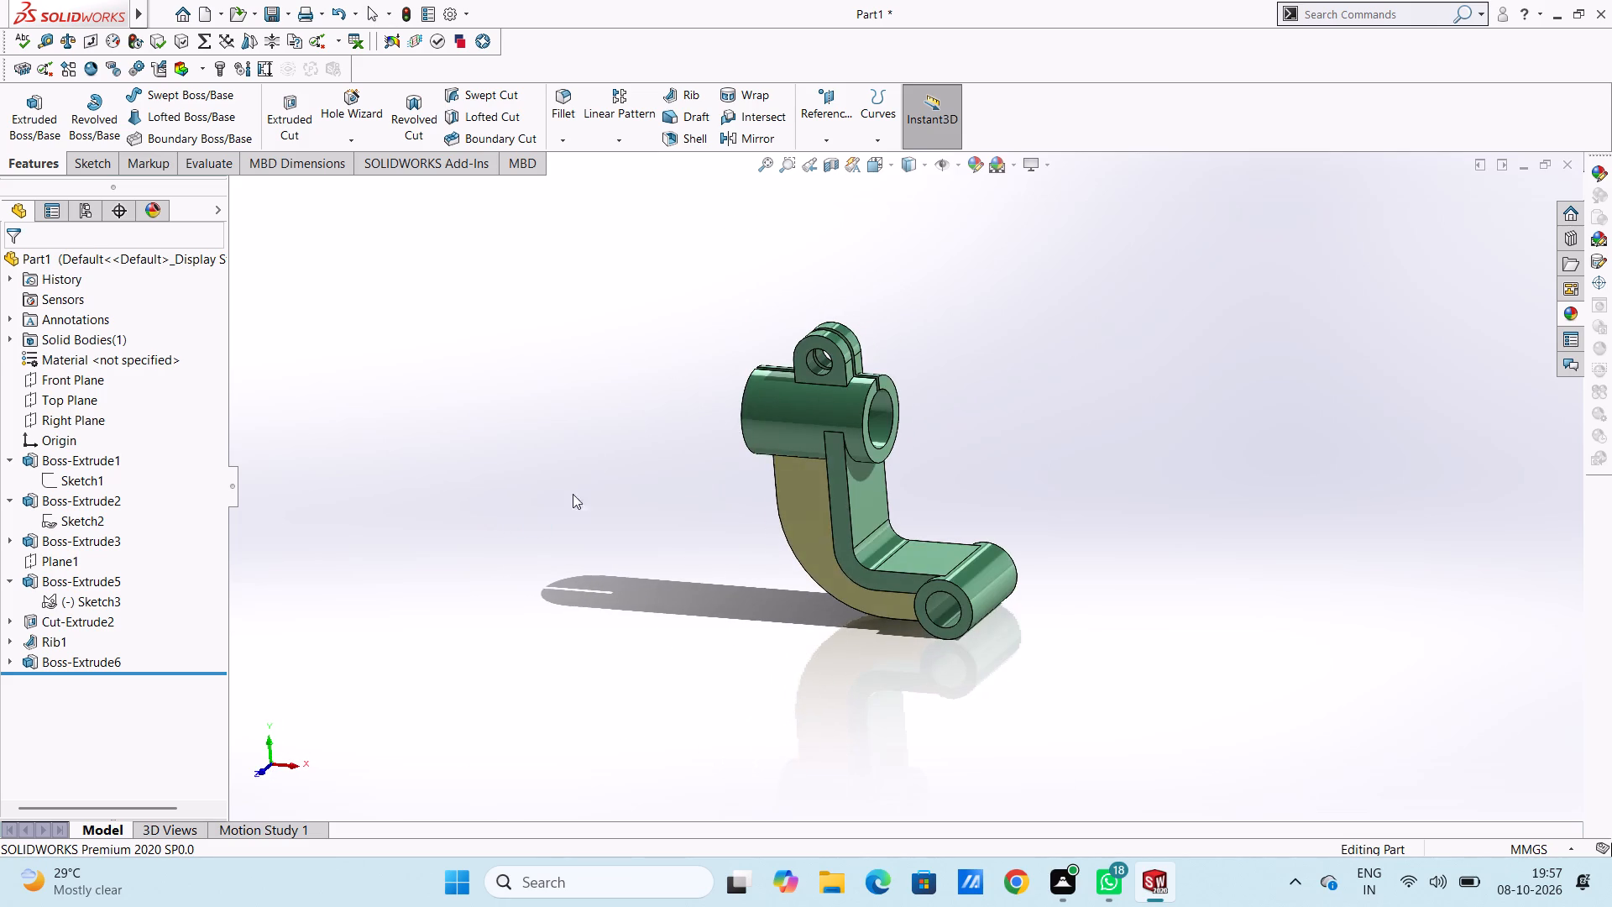
pyautogui.moveTo(606, 485); pyautogui.dragTo(563, 490, button='middle')
pyautogui.scroll(-3, 800, 364)
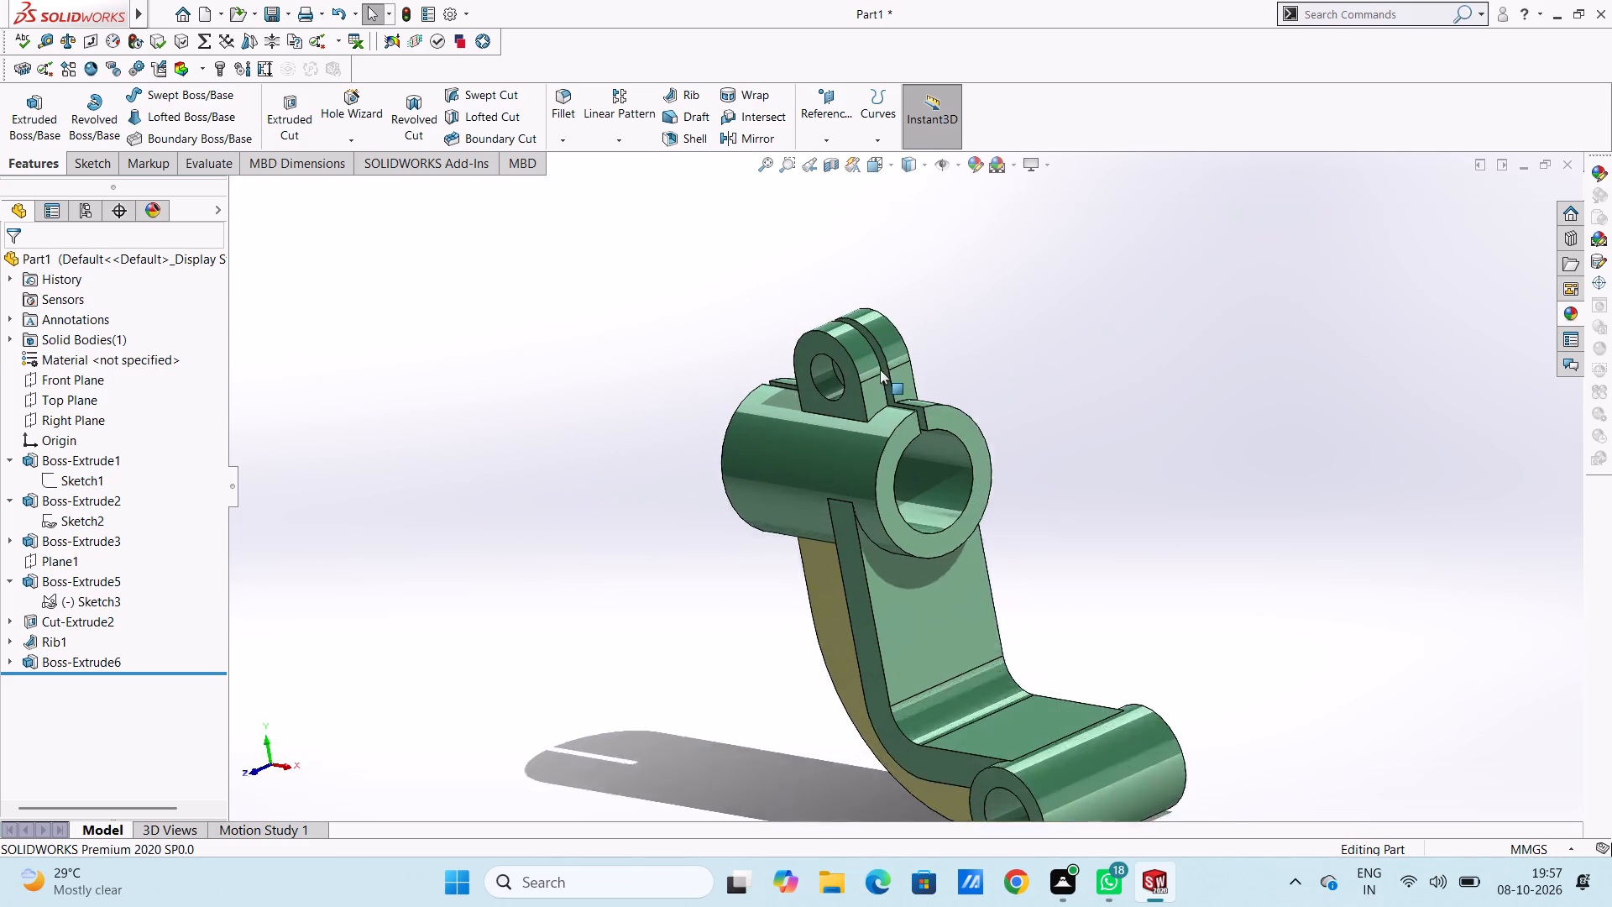
pyautogui.scroll(-1, 880, 370)
pyautogui.scroll(-3, 962, 366)
pyautogui.click(797, 459)
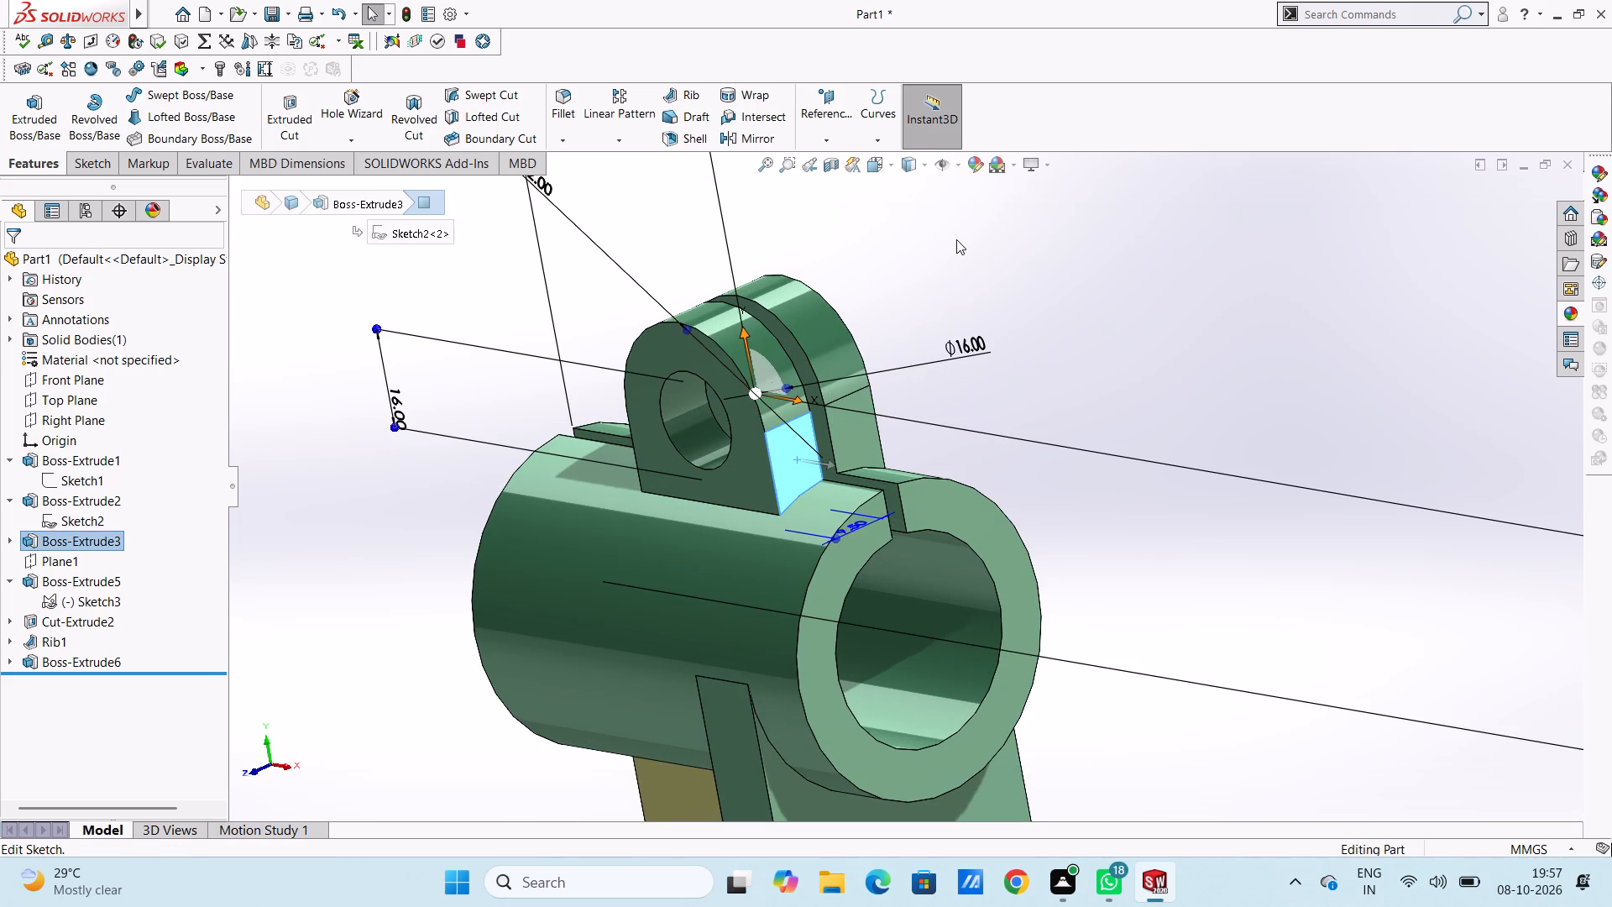
pyautogui.click(971, 162)
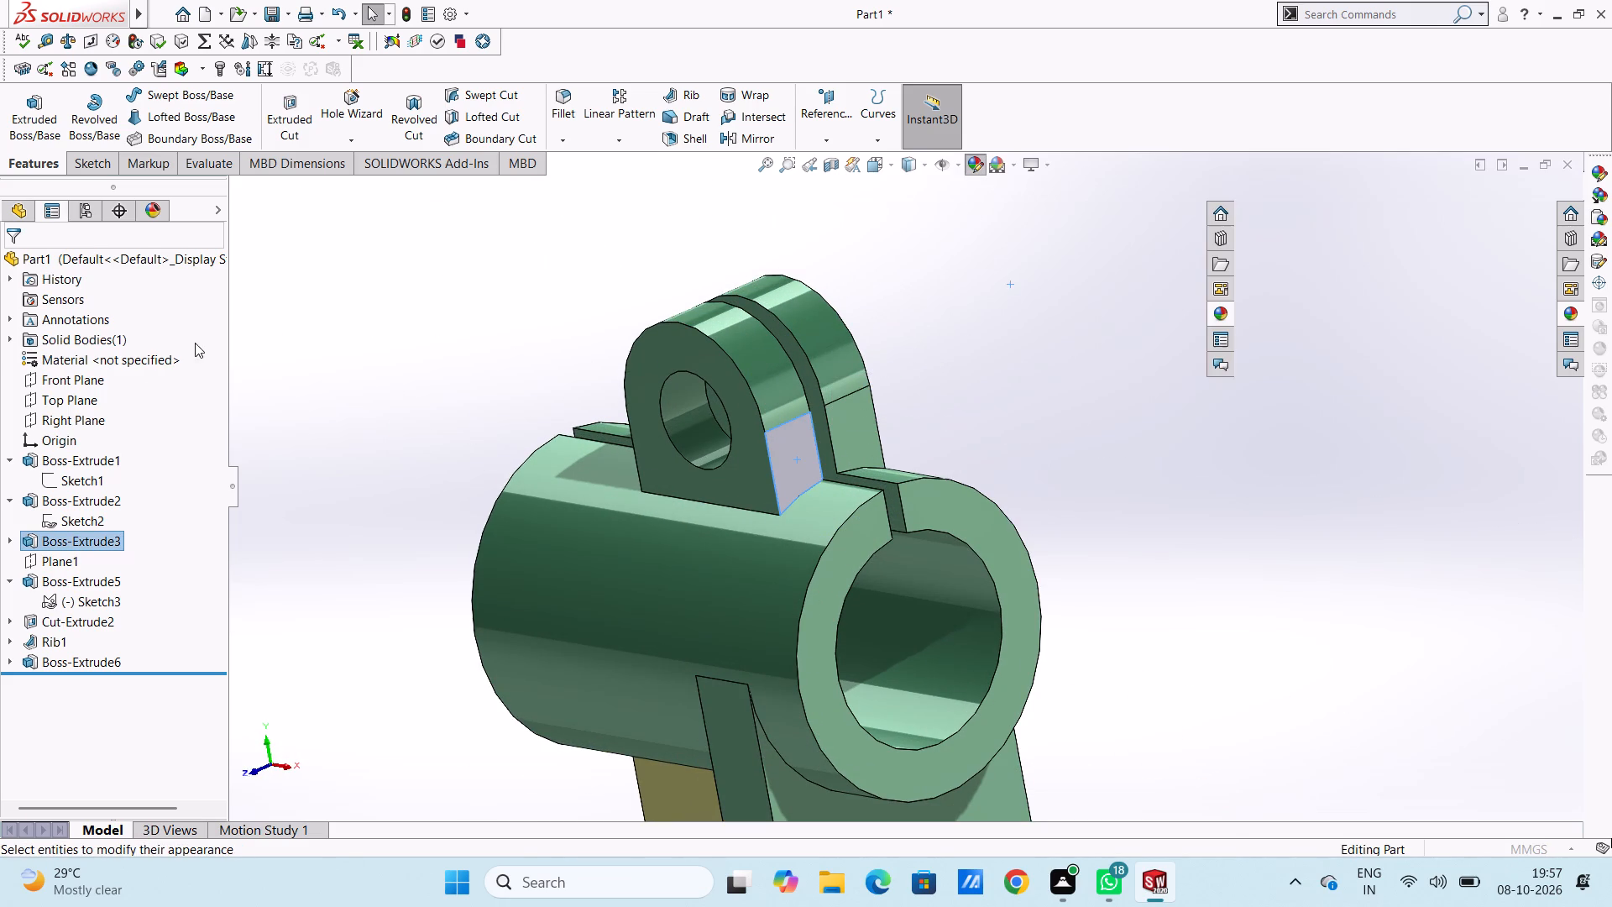
pyautogui.scroll(-8, 155, 474)
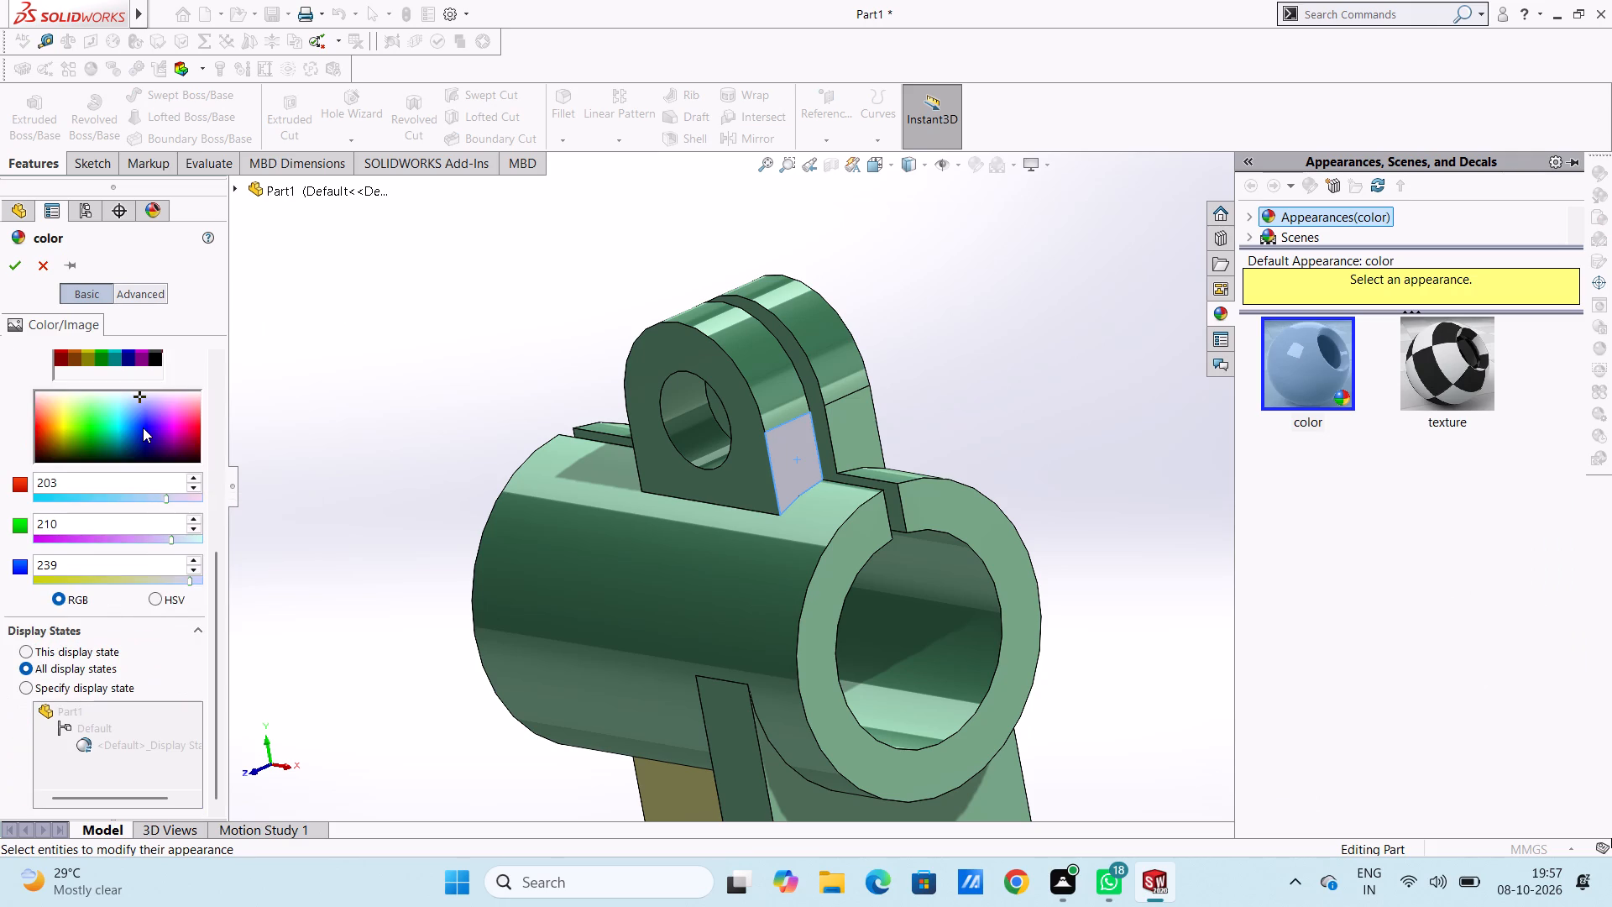
pyautogui.click(143, 427)
pyautogui.scroll(3, 143, 427)
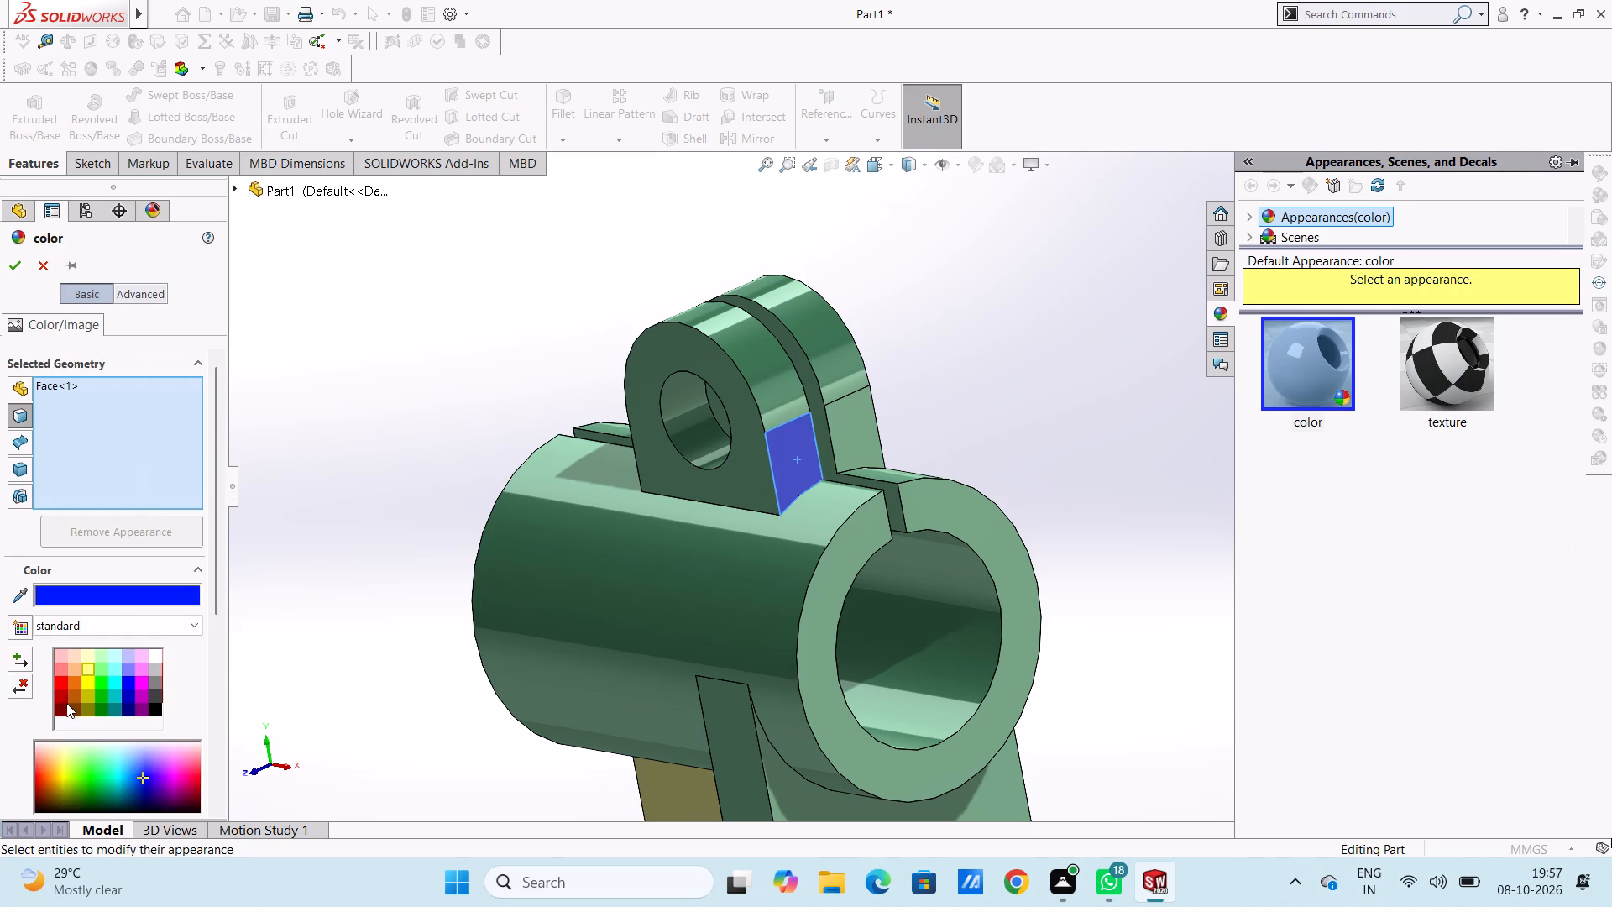
pyautogui.click(82, 671)
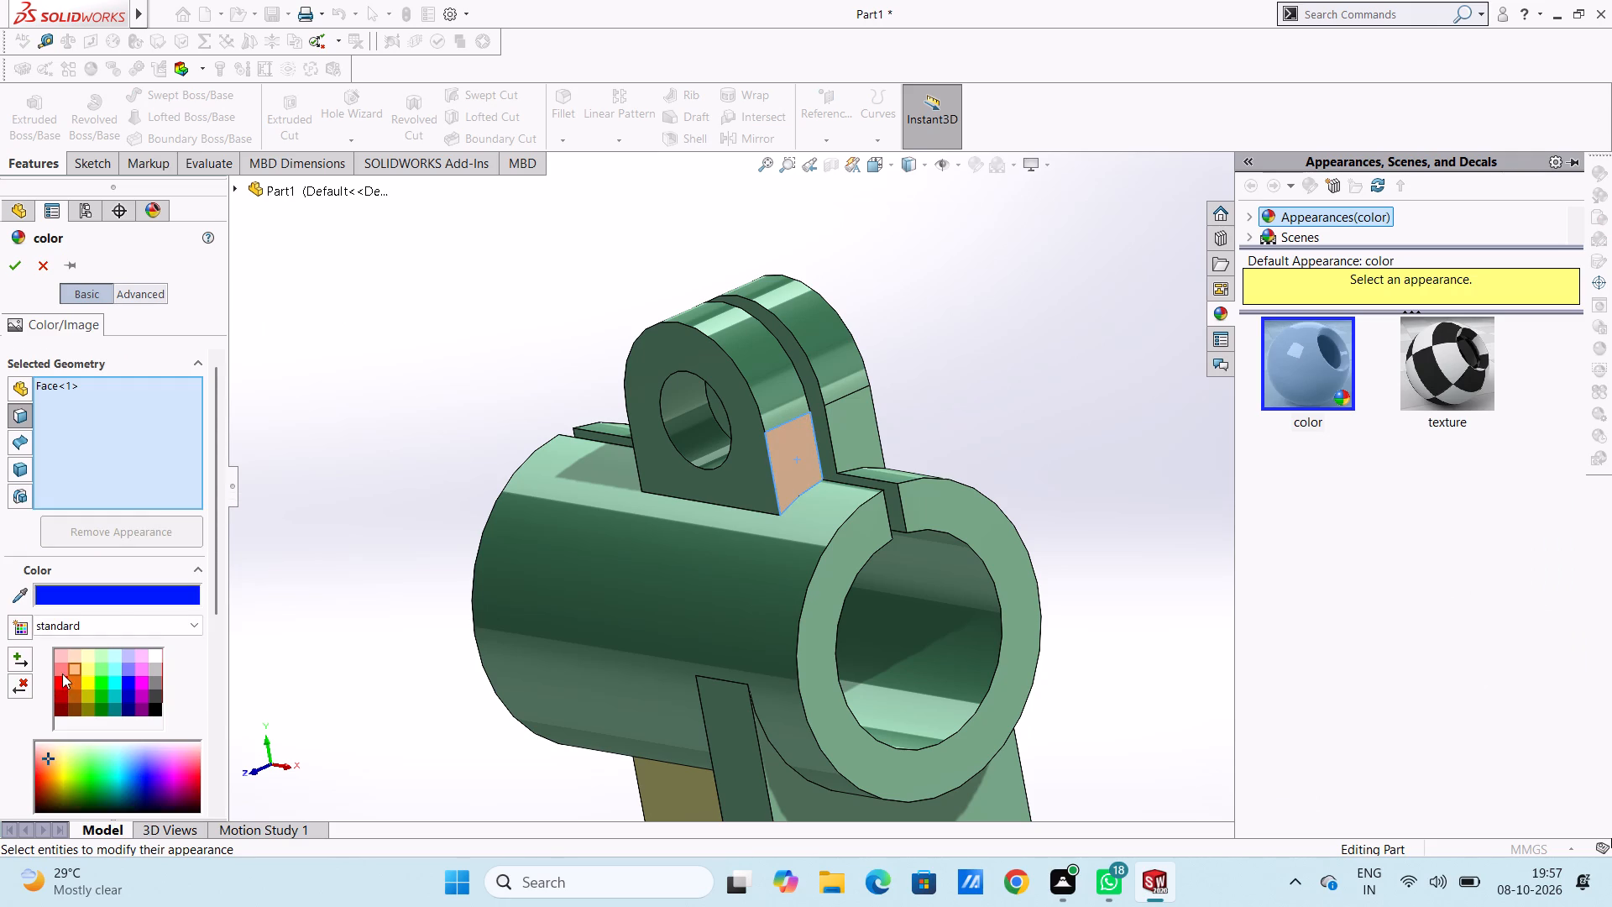
pyautogui.click(61, 683)
# Add the lugs' rounded tops, outer side faces, the second lug's end face and both slot walls to the red appearance.
pyautogui.click(770, 371)
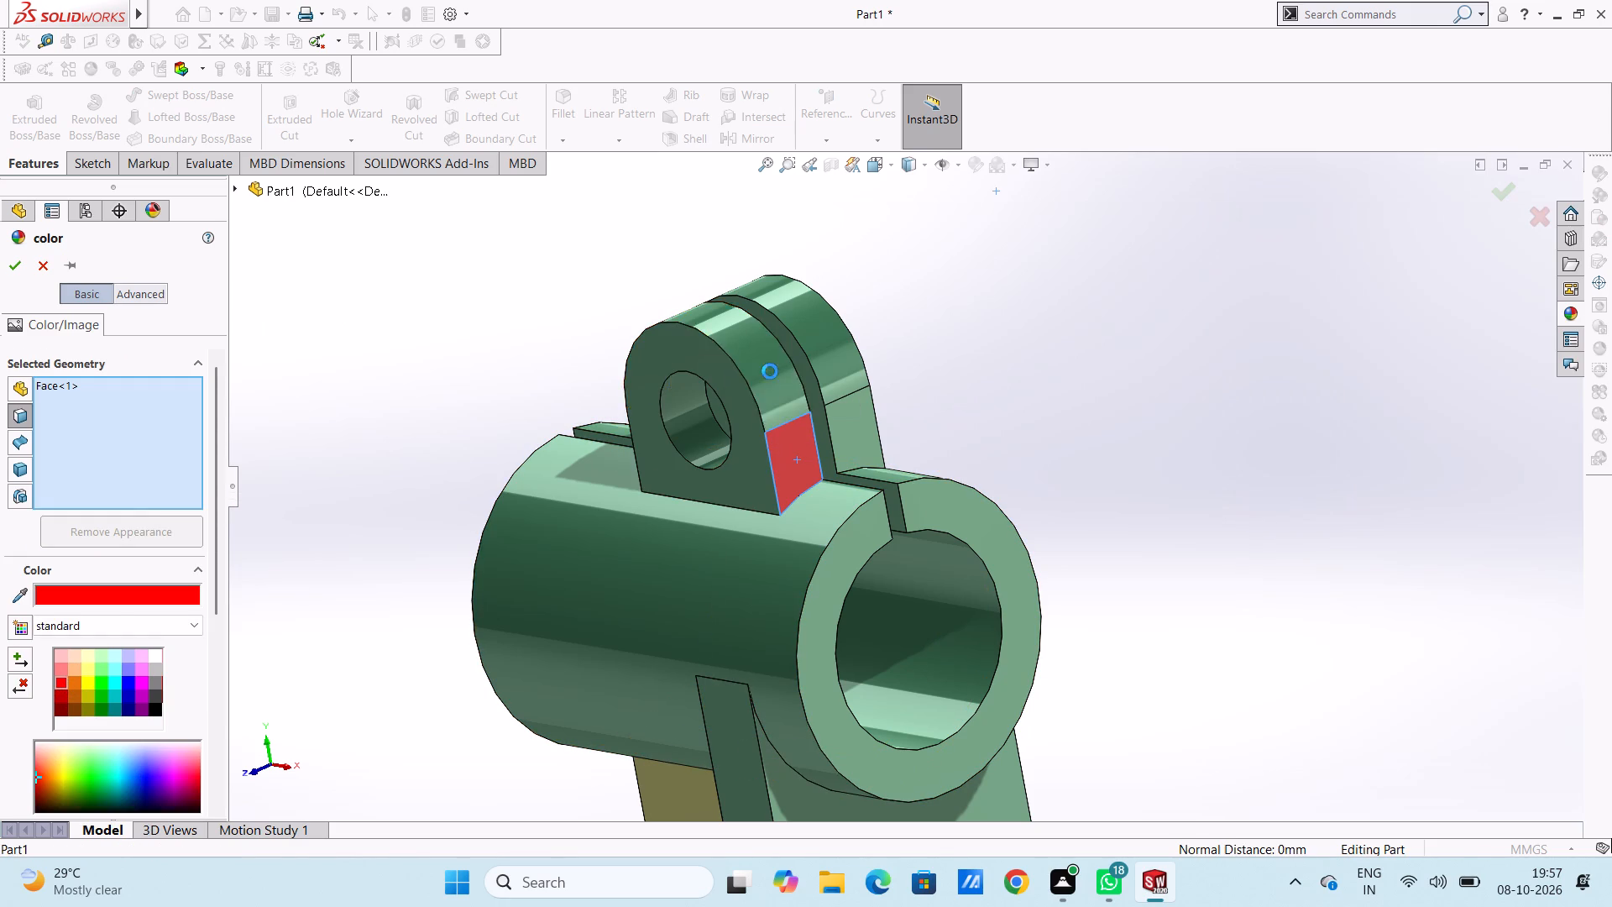
pyautogui.click(728, 375)
pyautogui.click(832, 353)
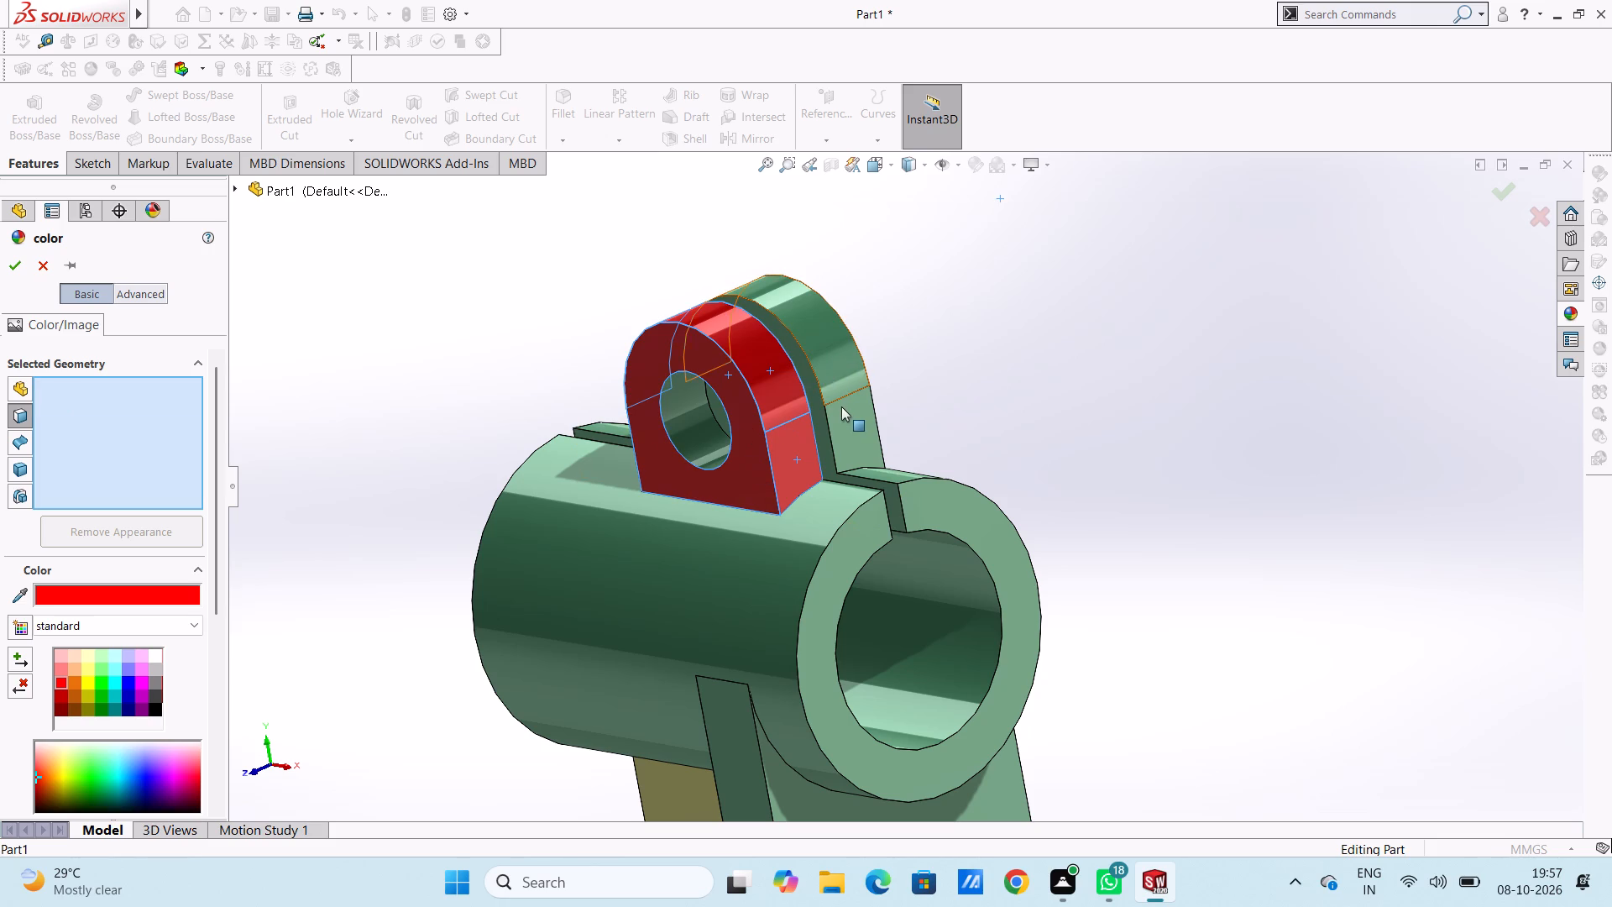
pyautogui.click(844, 409)
pyautogui.moveTo(973, 343); pyautogui.dragTo(920, 434, button='middle')
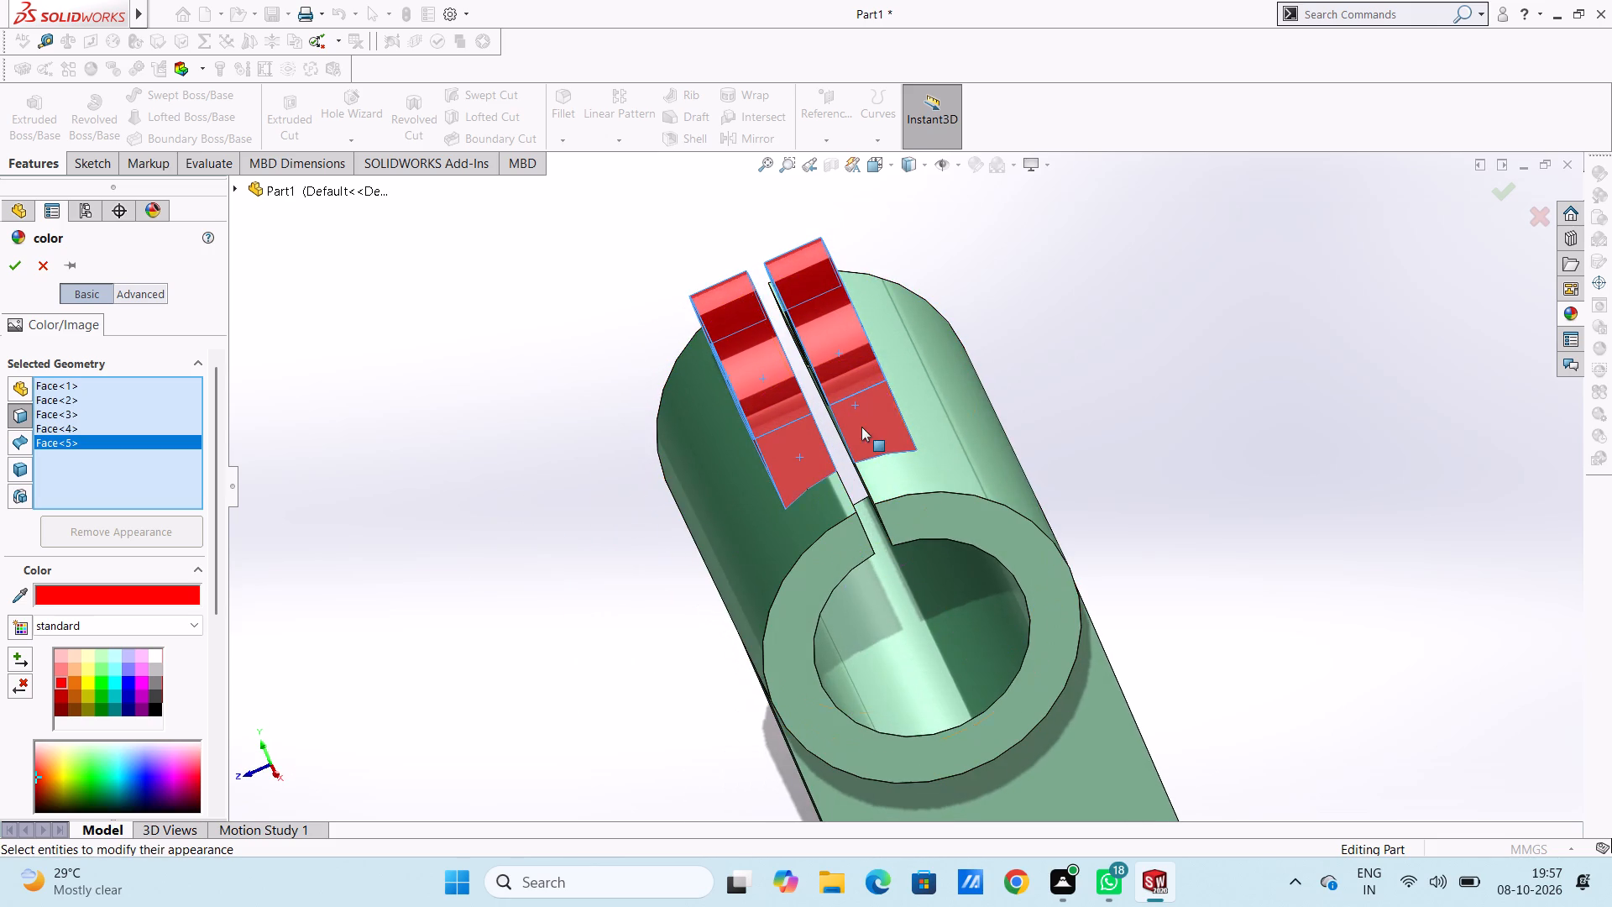
pyautogui.moveTo(876, 379); pyautogui.dragTo(905, 352, button='middle')
pyautogui.click(816, 380)
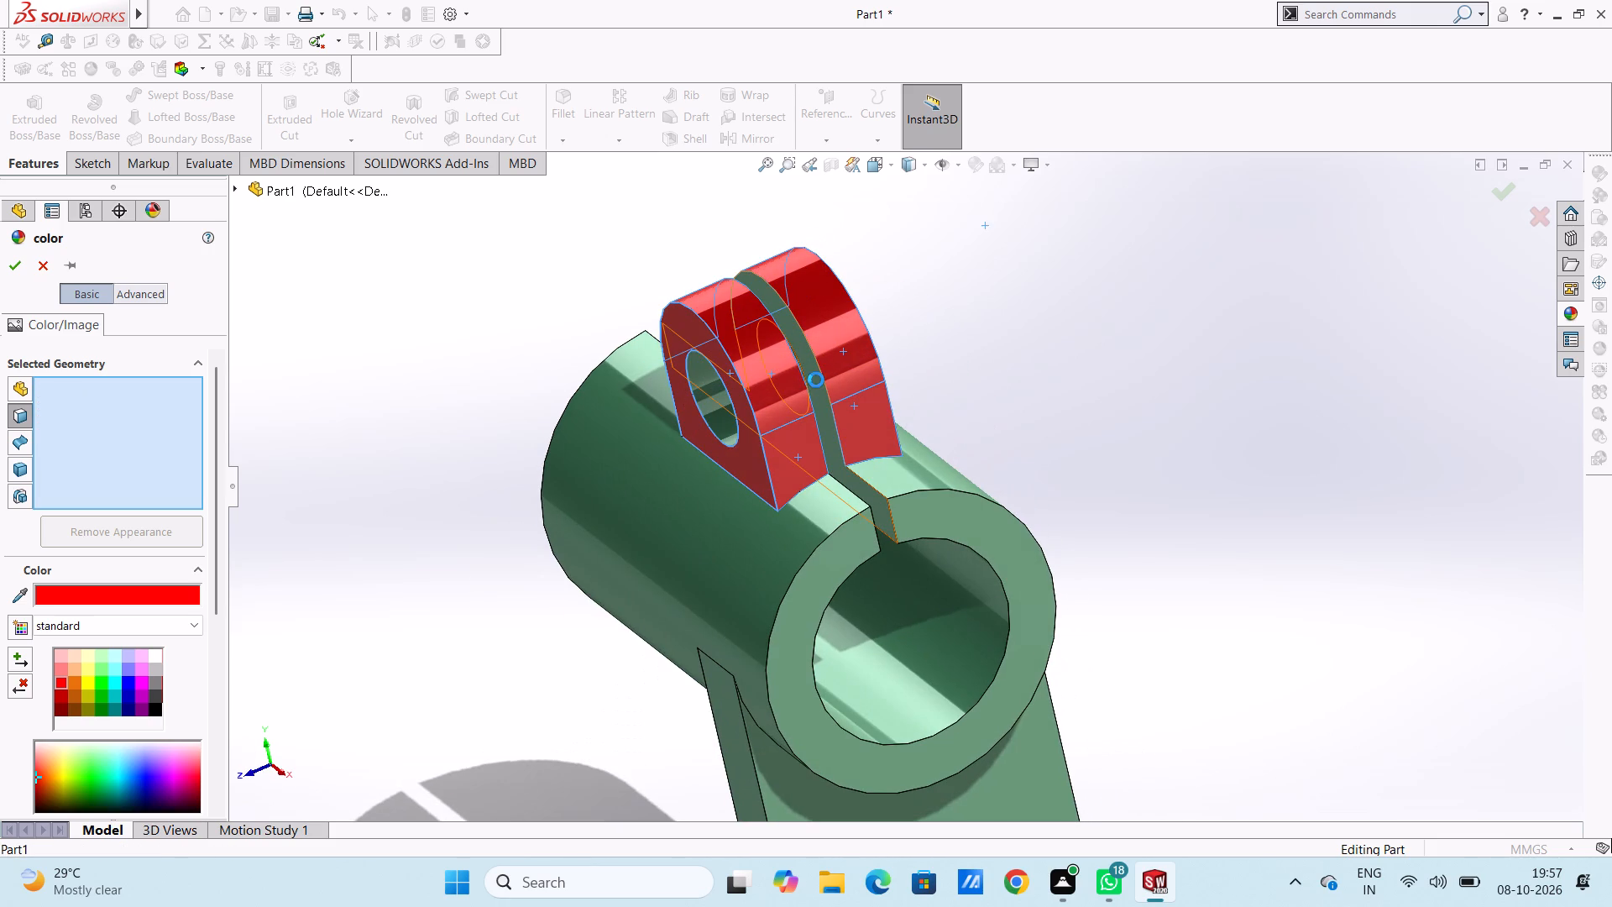
pyautogui.moveTo(939, 360); pyautogui.dragTo(885, 417, button='middle')
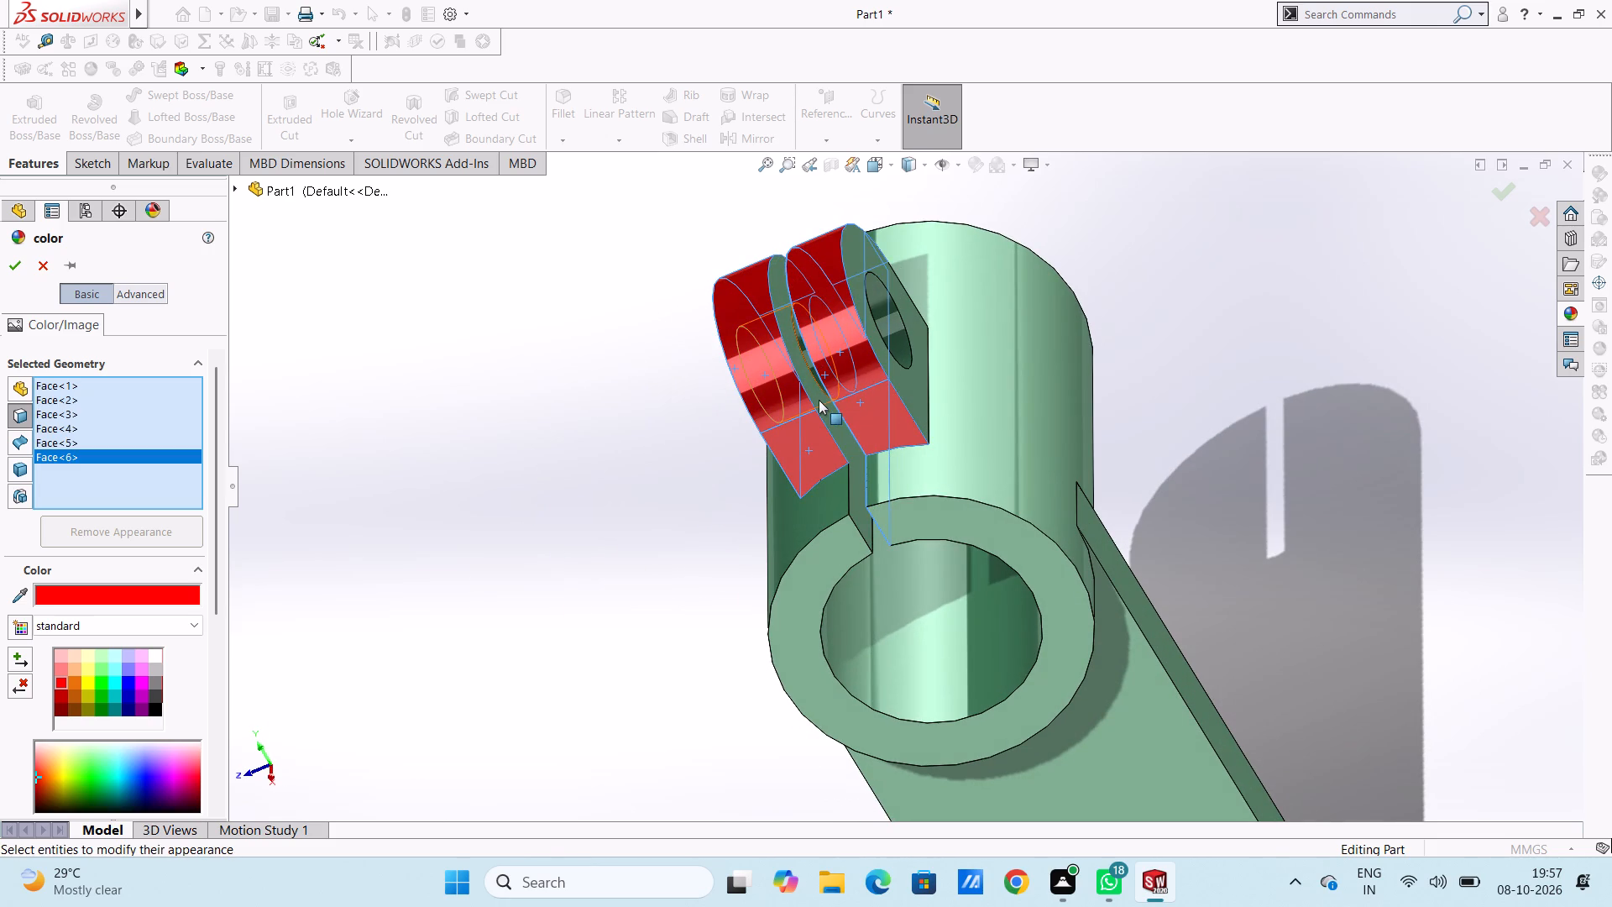
pyautogui.click(819, 400)
pyautogui.click(901, 375)
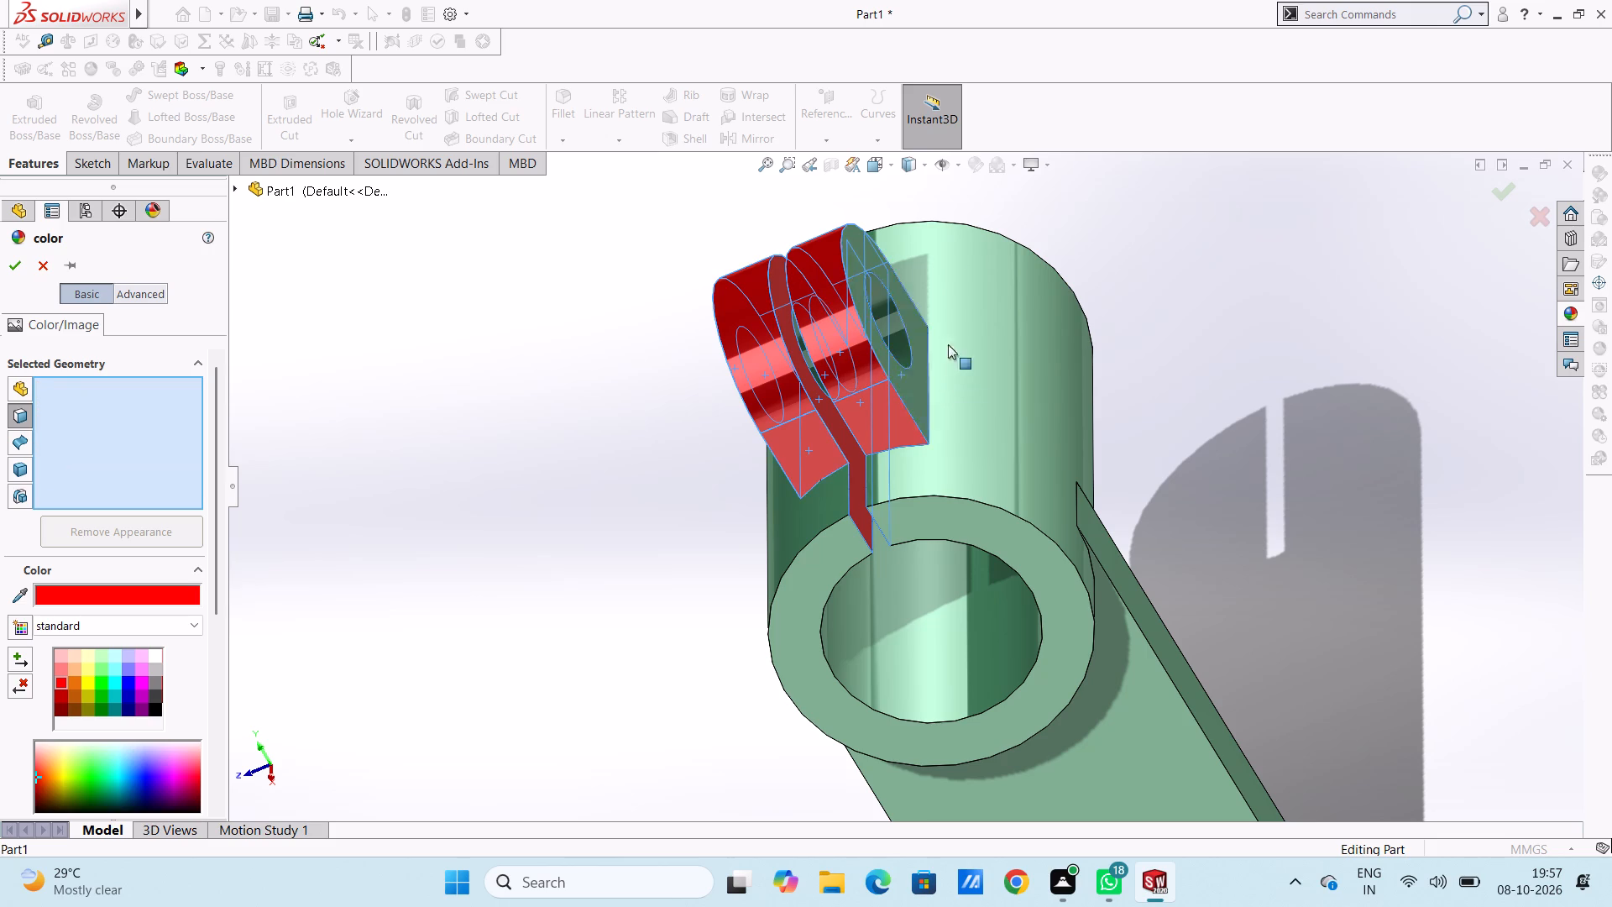
# Add the flat end faces on the far side of both lugs to the red appearance and apply it.
pyautogui.moveTo(1026, 348); pyautogui.dragTo(1183, 424, button='middle')
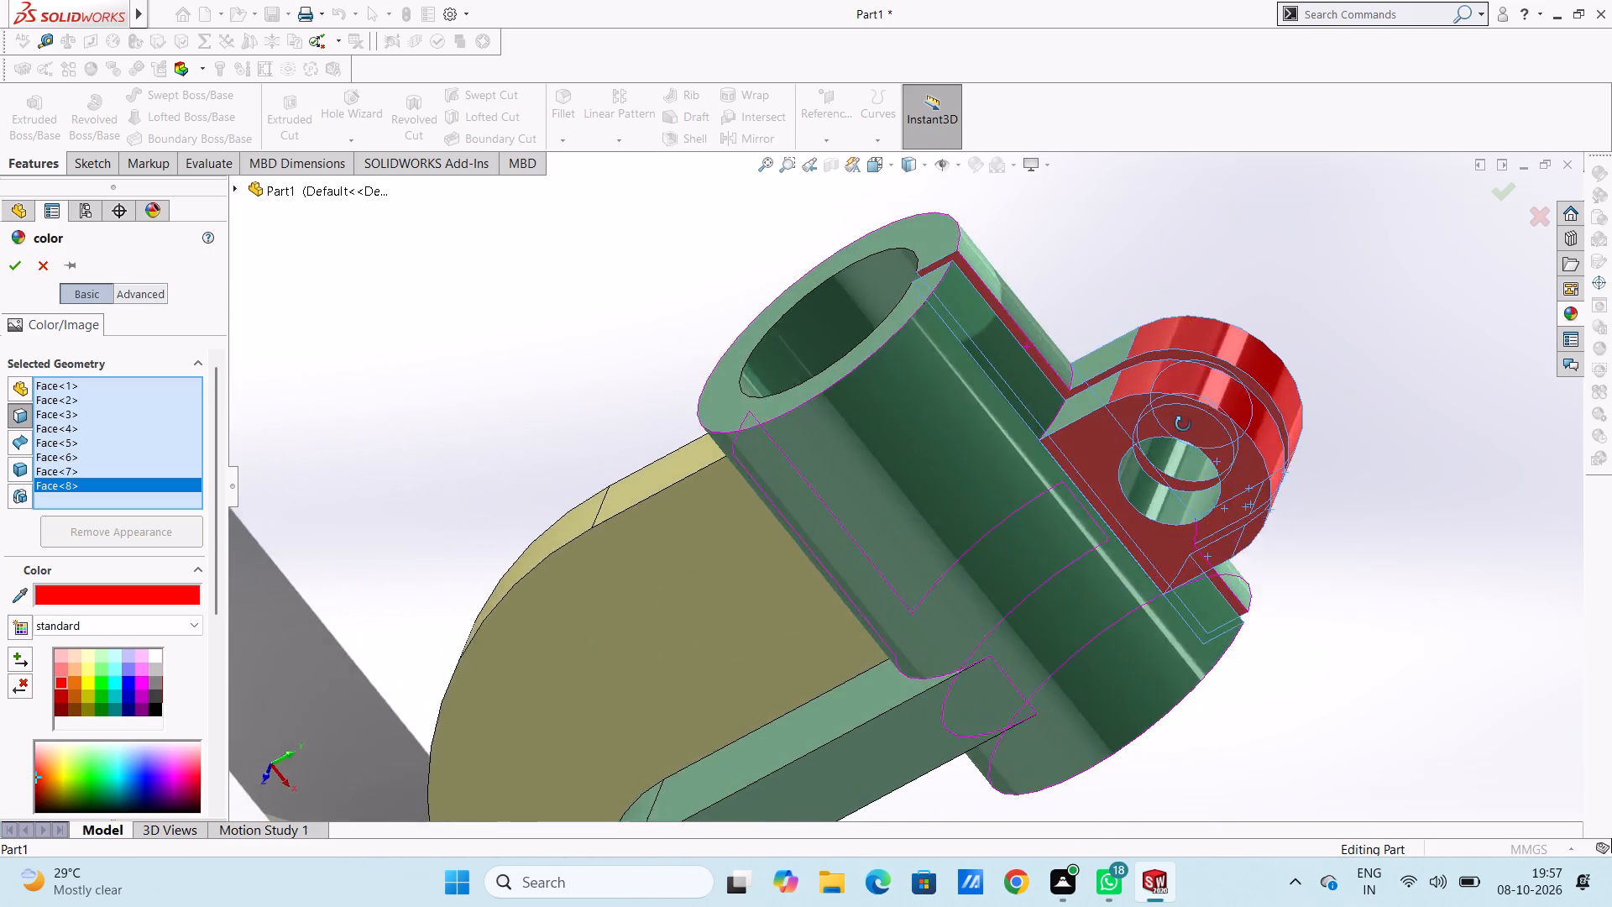
pyautogui.moveTo(1183, 424); pyautogui.dragTo(1237, 462, button='middle')
pyautogui.click(1161, 350)
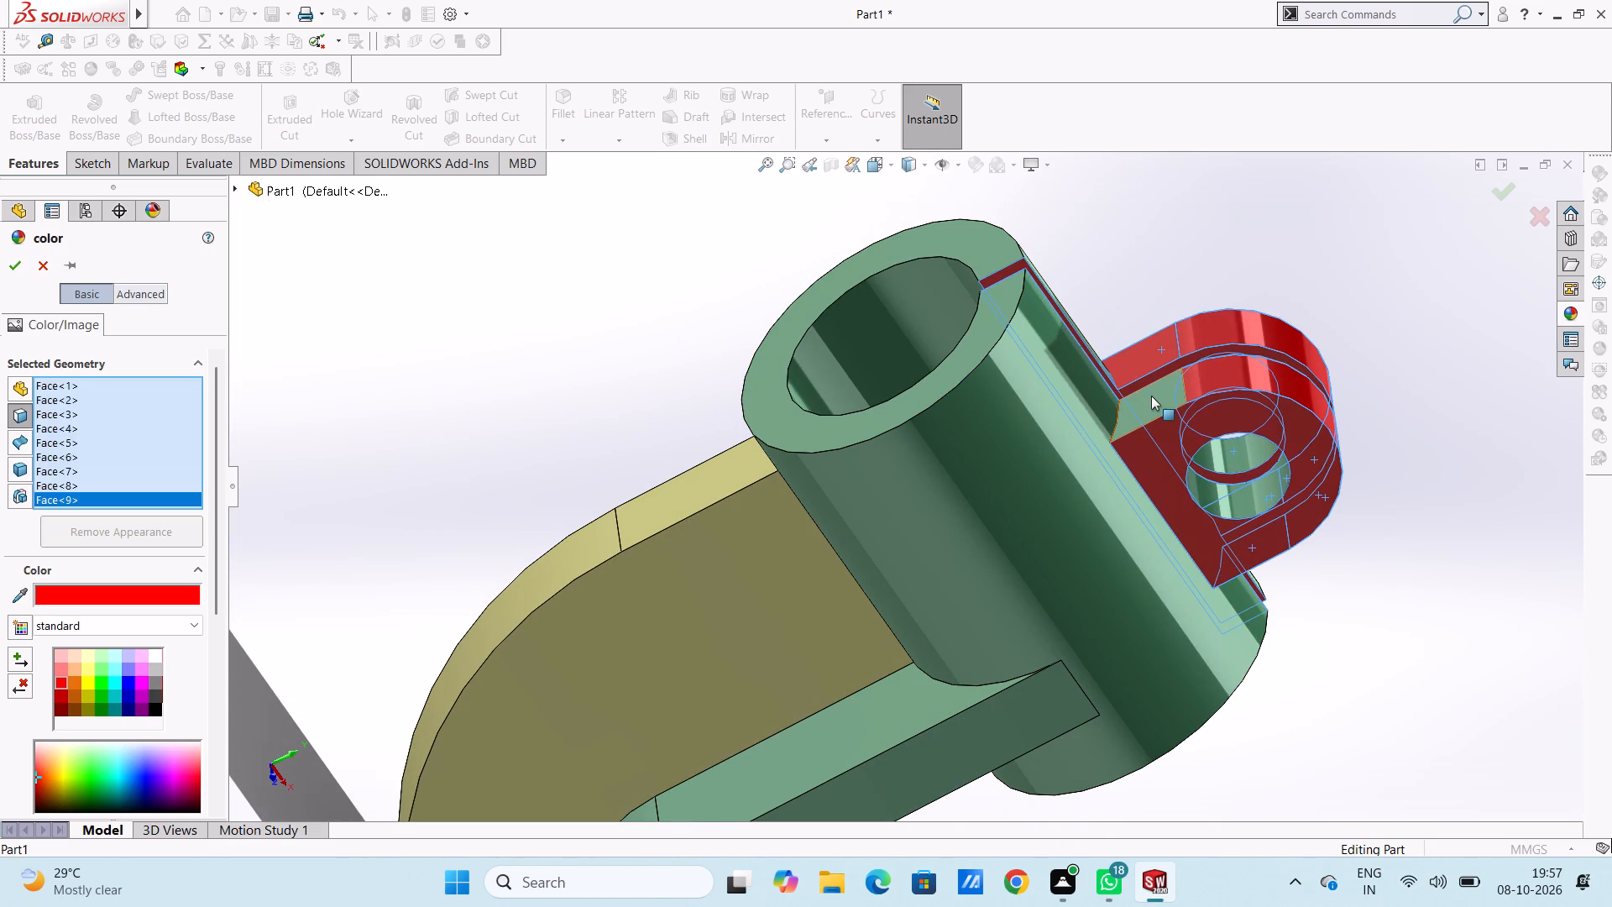
pyautogui.click(1152, 398)
pyautogui.moveTo(1194, 457); pyautogui.dragTo(1123, 373, button='middle')
pyautogui.scroll(4, 1109, 380)
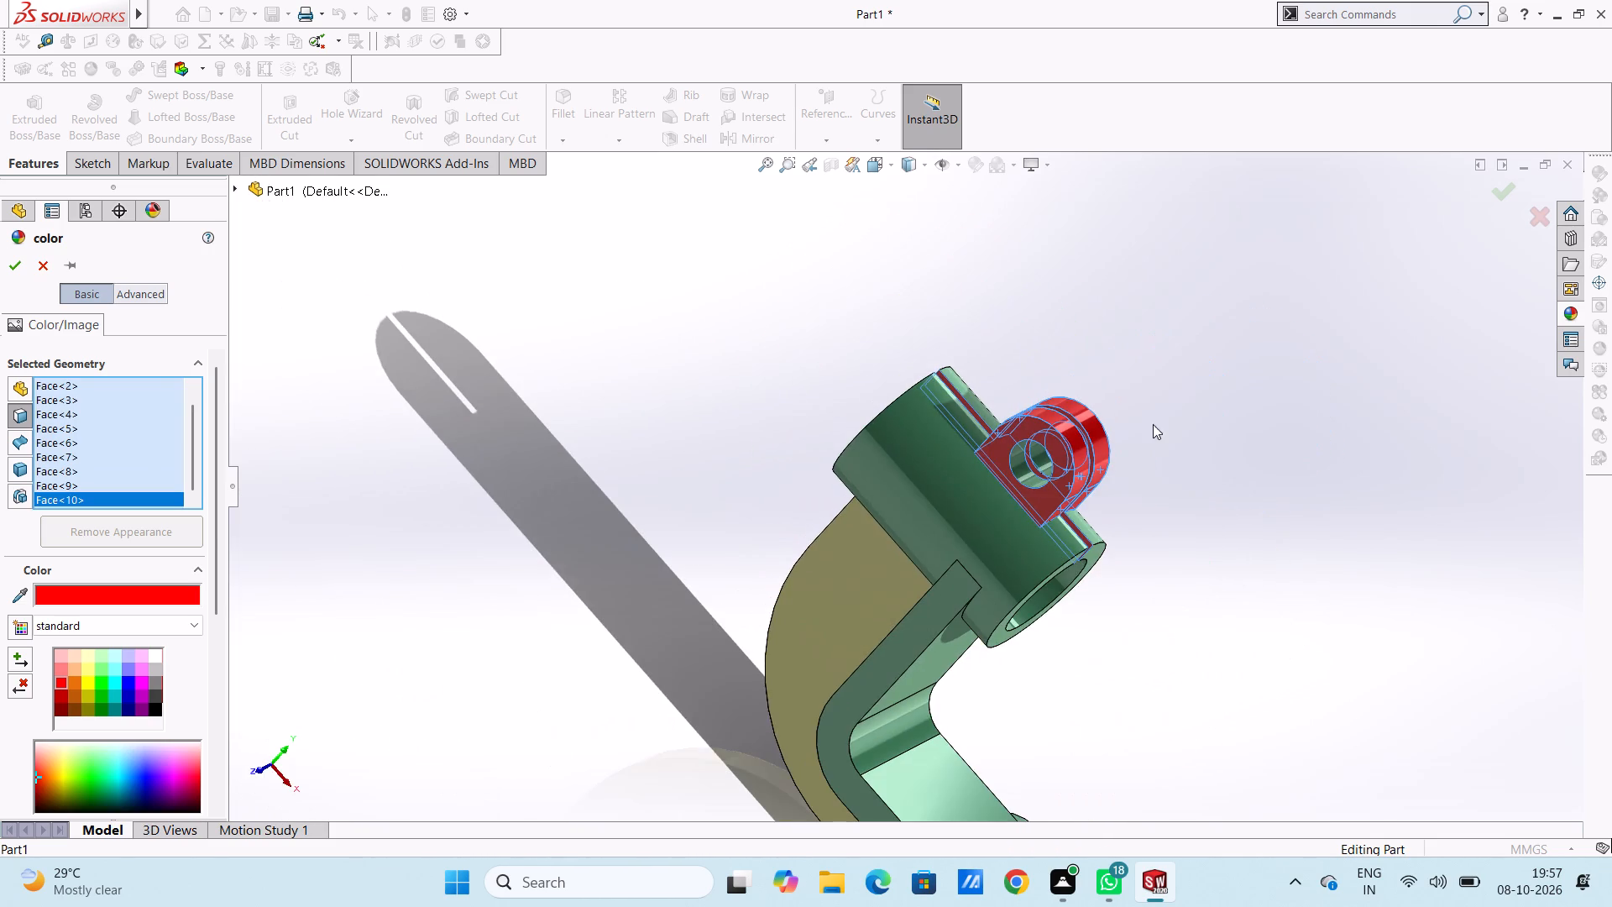
pyautogui.moveTo(1208, 495); pyautogui.dragTo(1154, 364, button='middle')
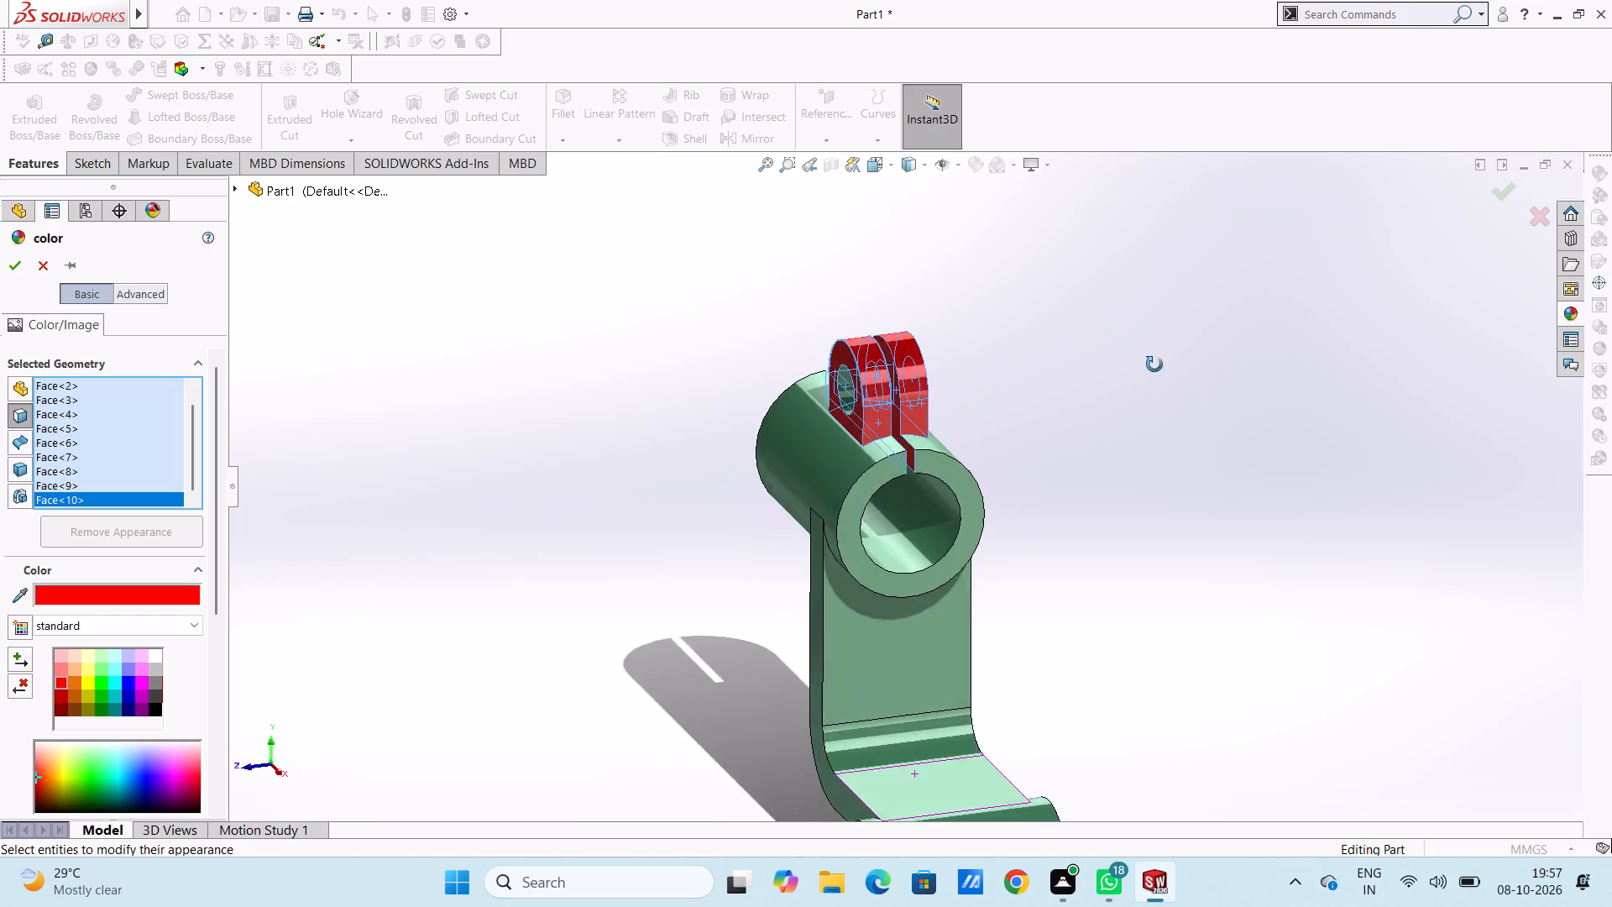
pyautogui.moveTo(1154, 364); pyautogui.dragTo(1205, 429, button='middle')
pyautogui.scroll(3, 1125, 474)
pyautogui.moveTo(1183, 511); pyautogui.dragTo(1171, 459, button='middle')
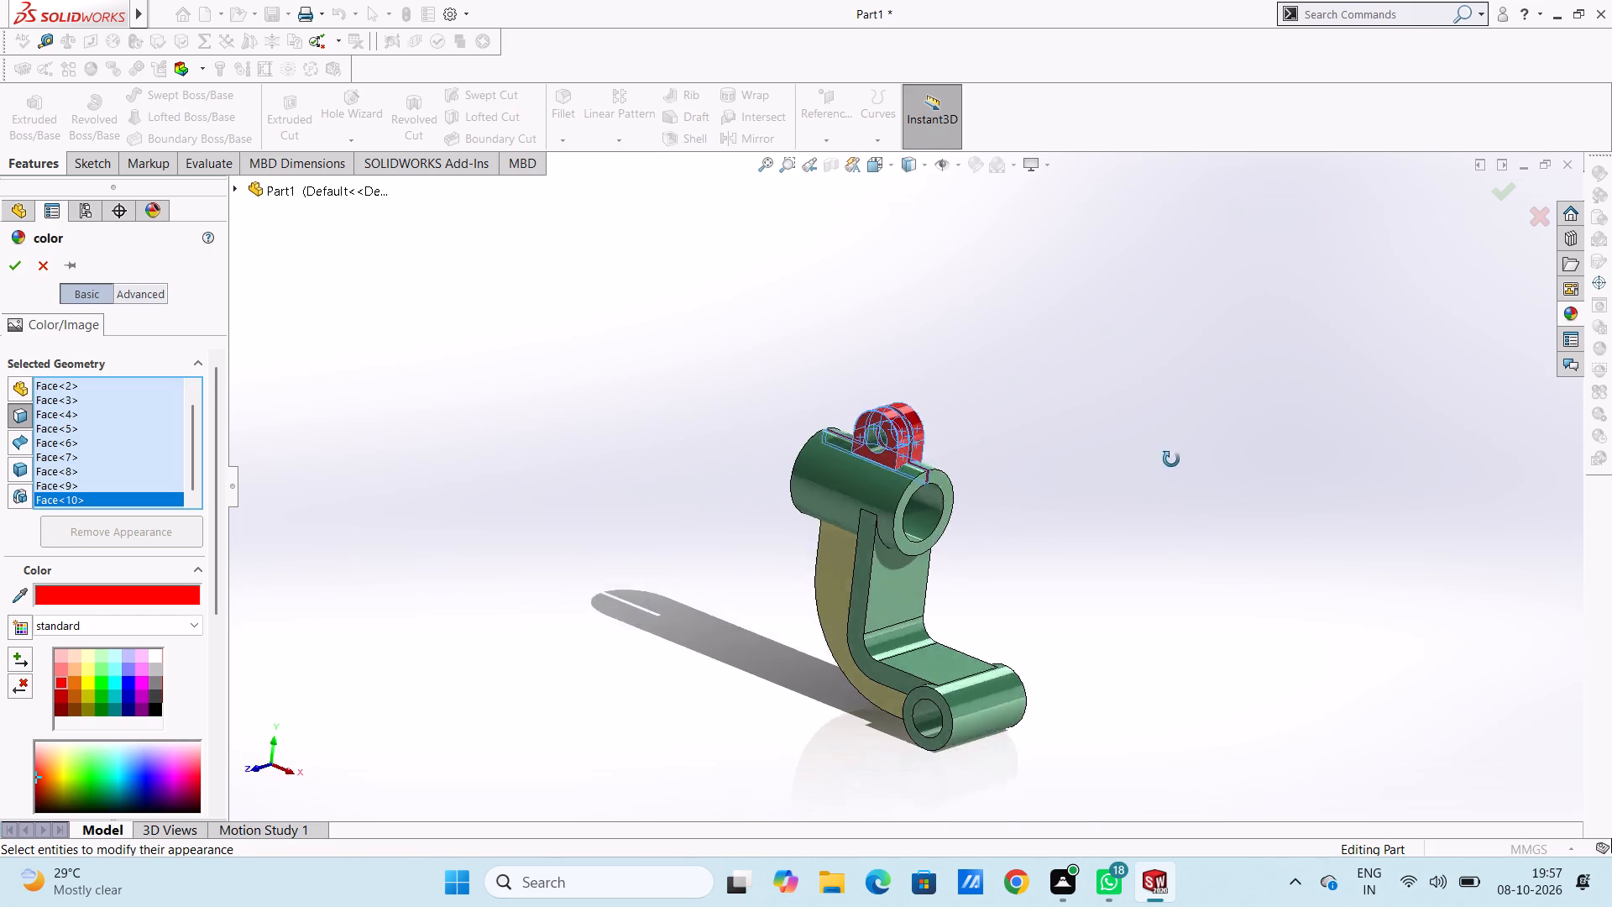
pyautogui.moveTo(1171, 459); pyautogui.dragTo(1206, 508, button='middle')
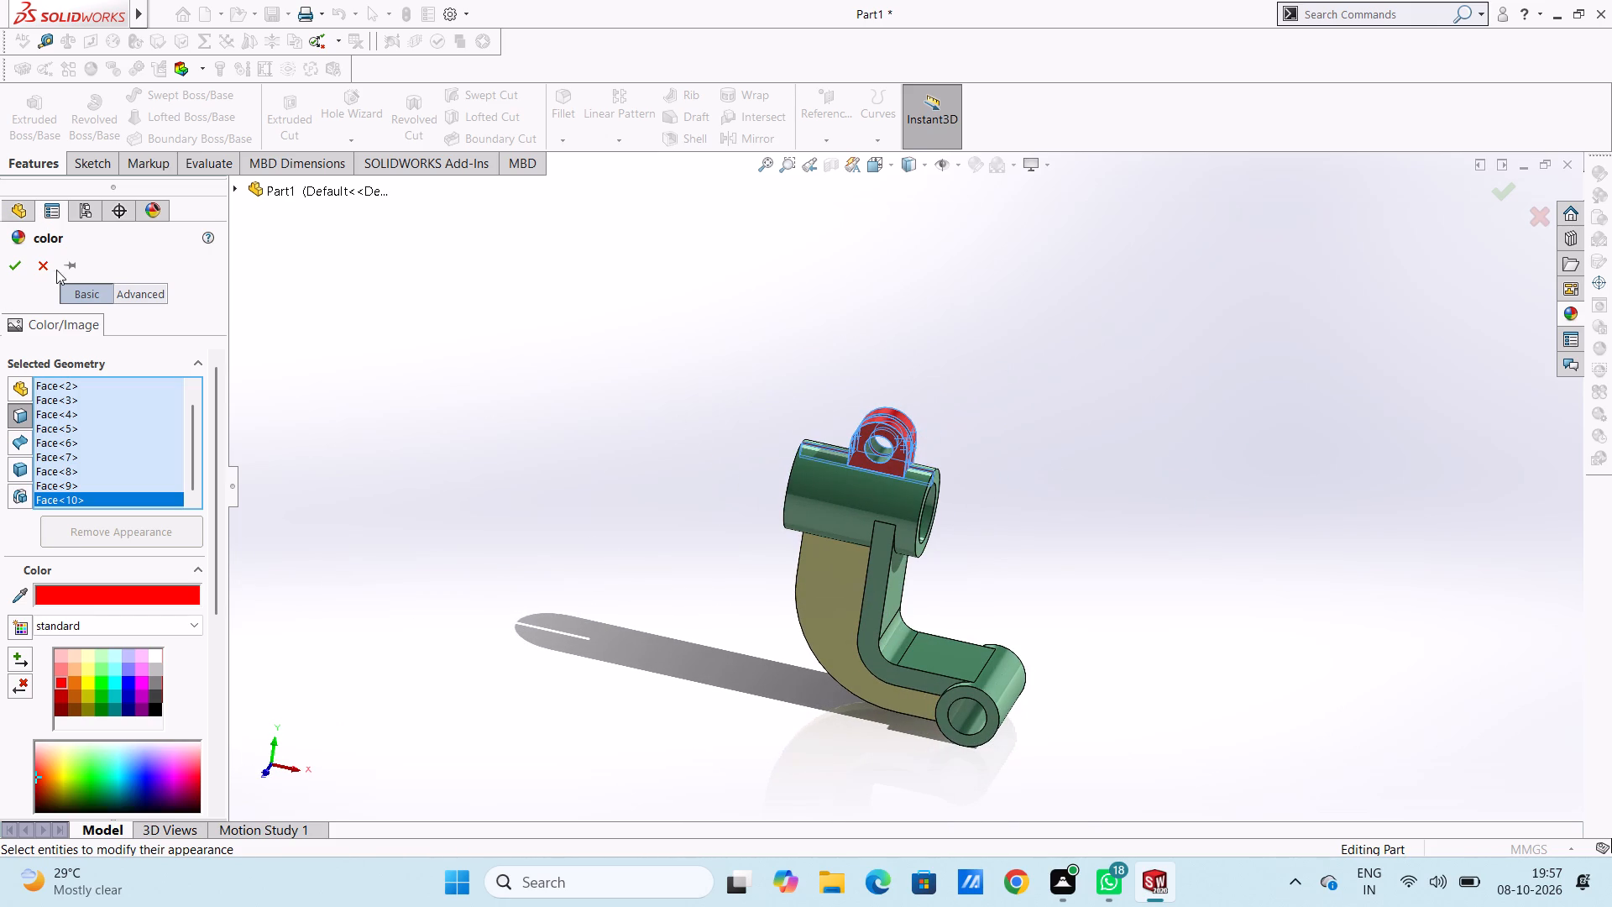
pyautogui.click(20, 270)
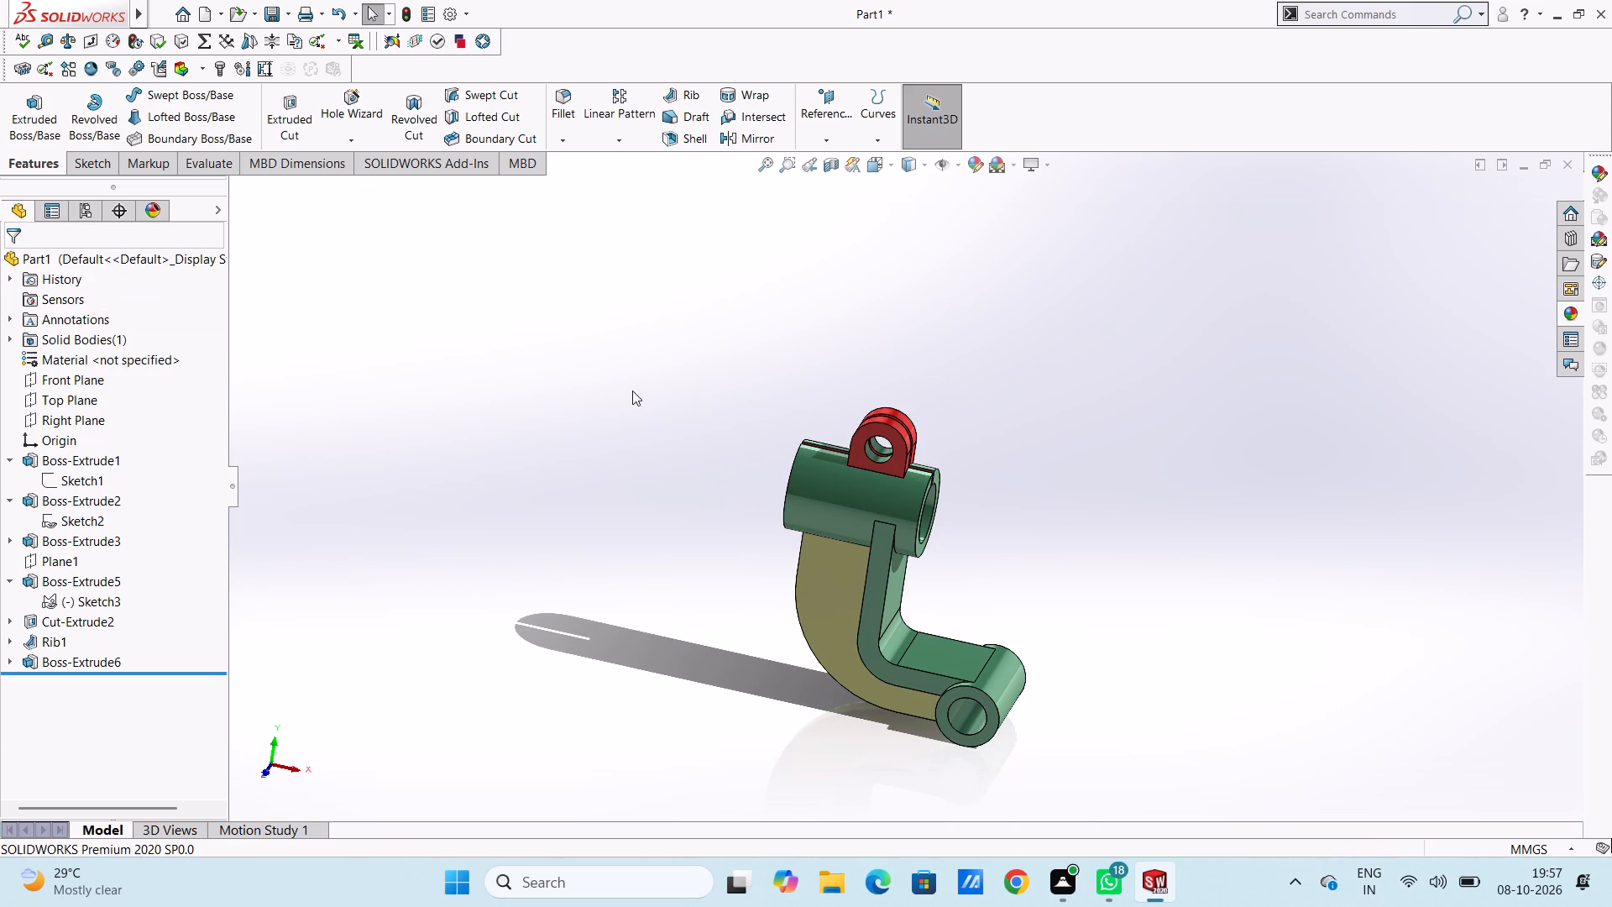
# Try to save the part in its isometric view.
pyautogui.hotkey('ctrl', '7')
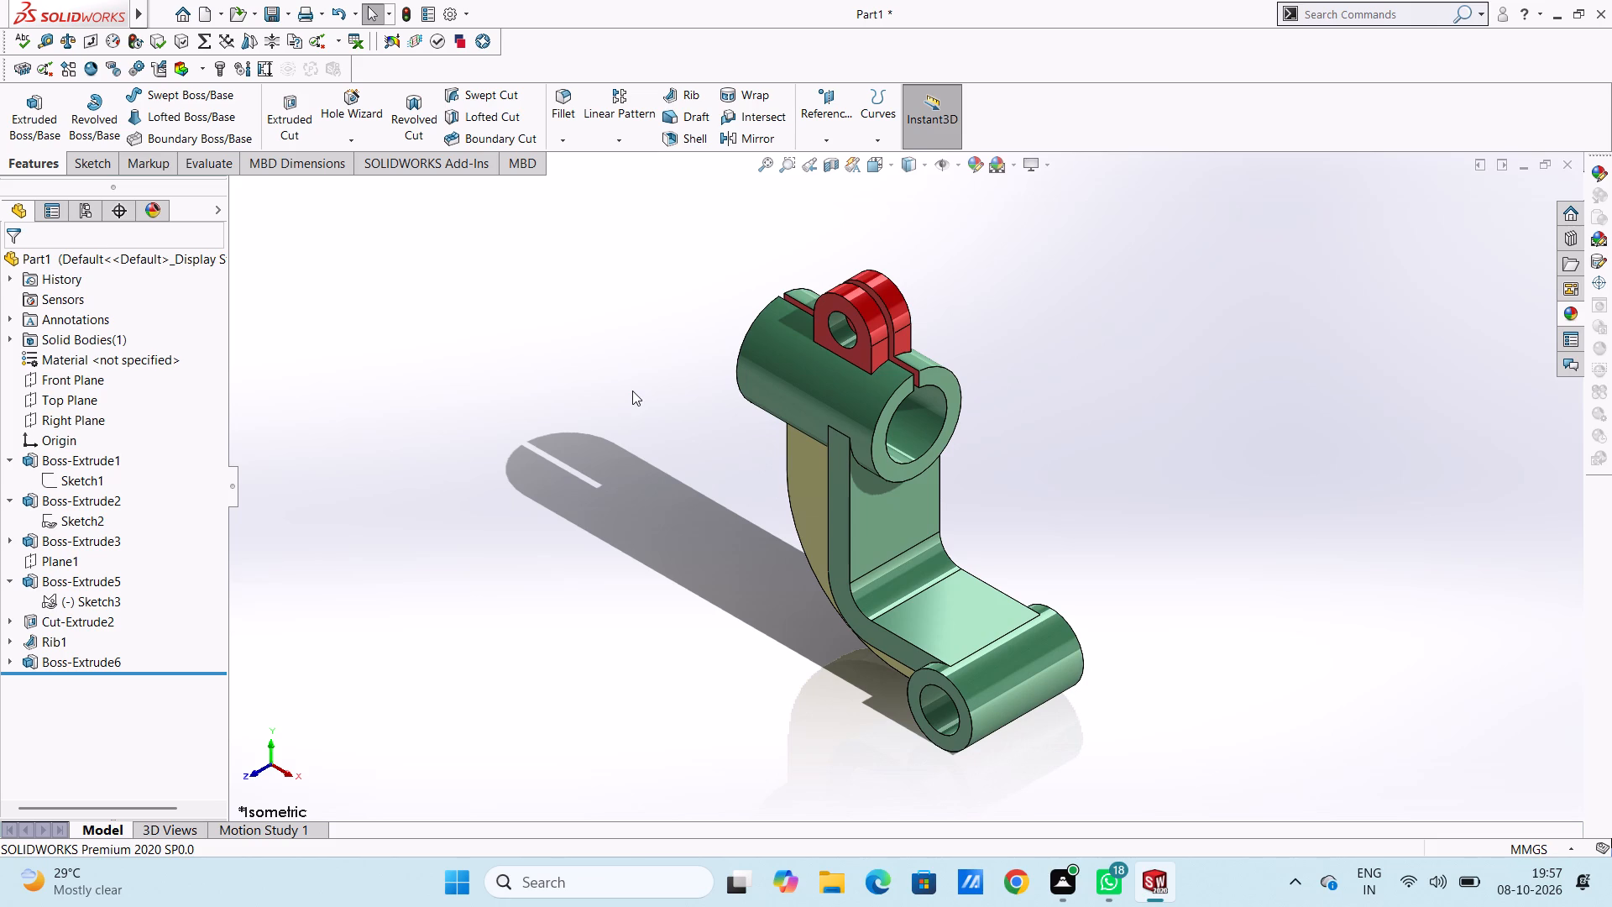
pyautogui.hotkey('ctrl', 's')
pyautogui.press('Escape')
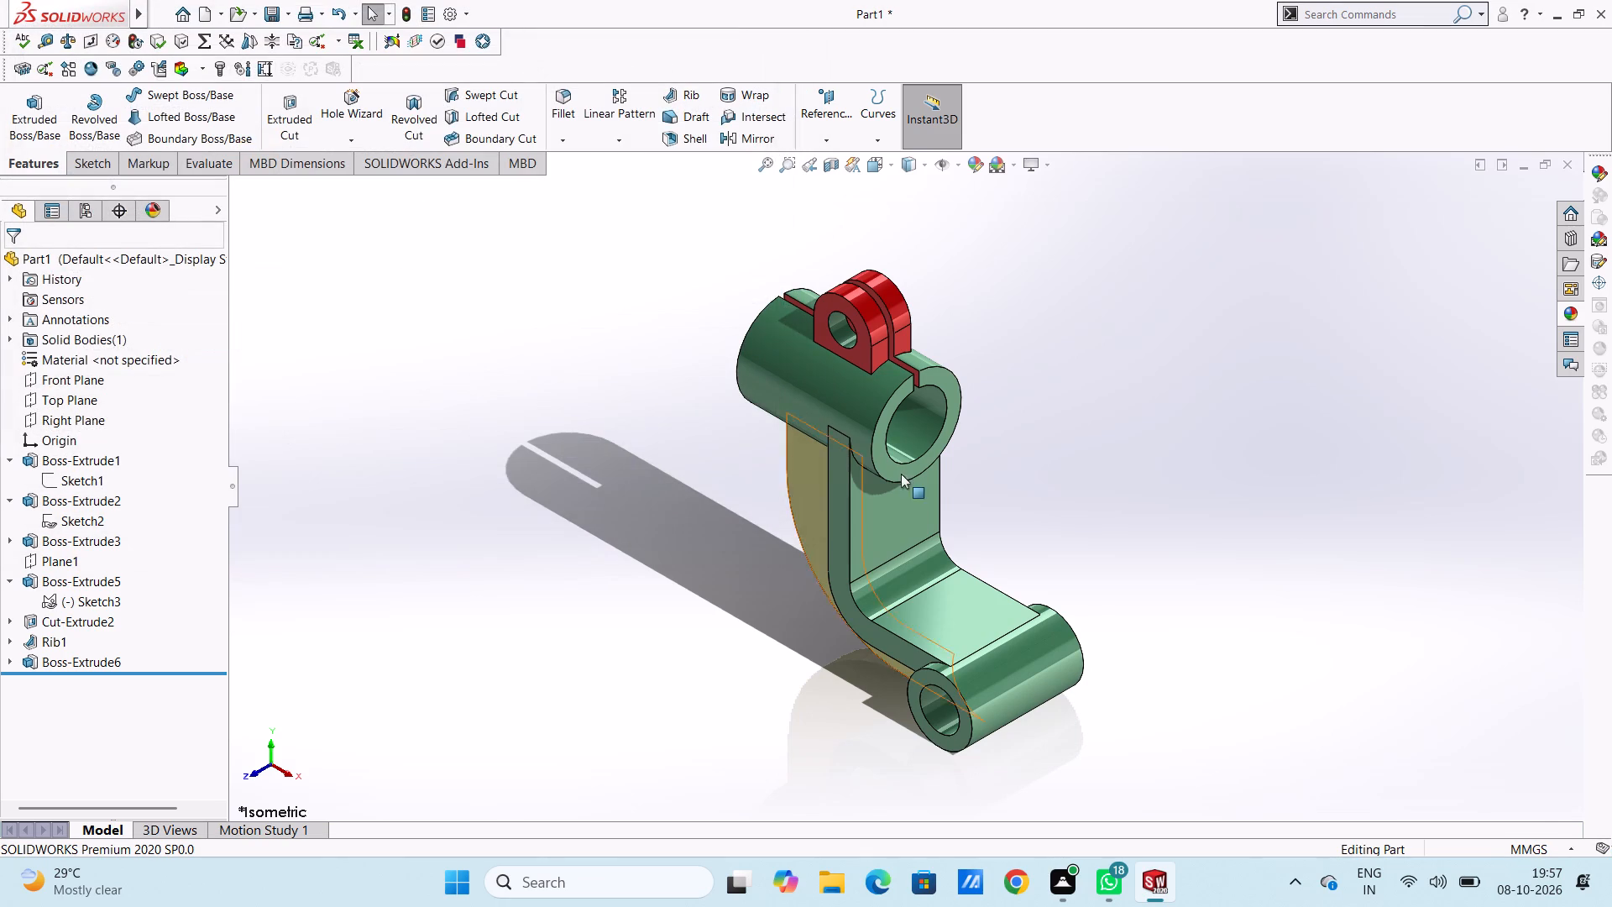
# Apply the chromium plate metal appearance to the inner face of the near lug's hole.
pyautogui.scroll(-3, 886, 411)
pyautogui.click(1575, 309)
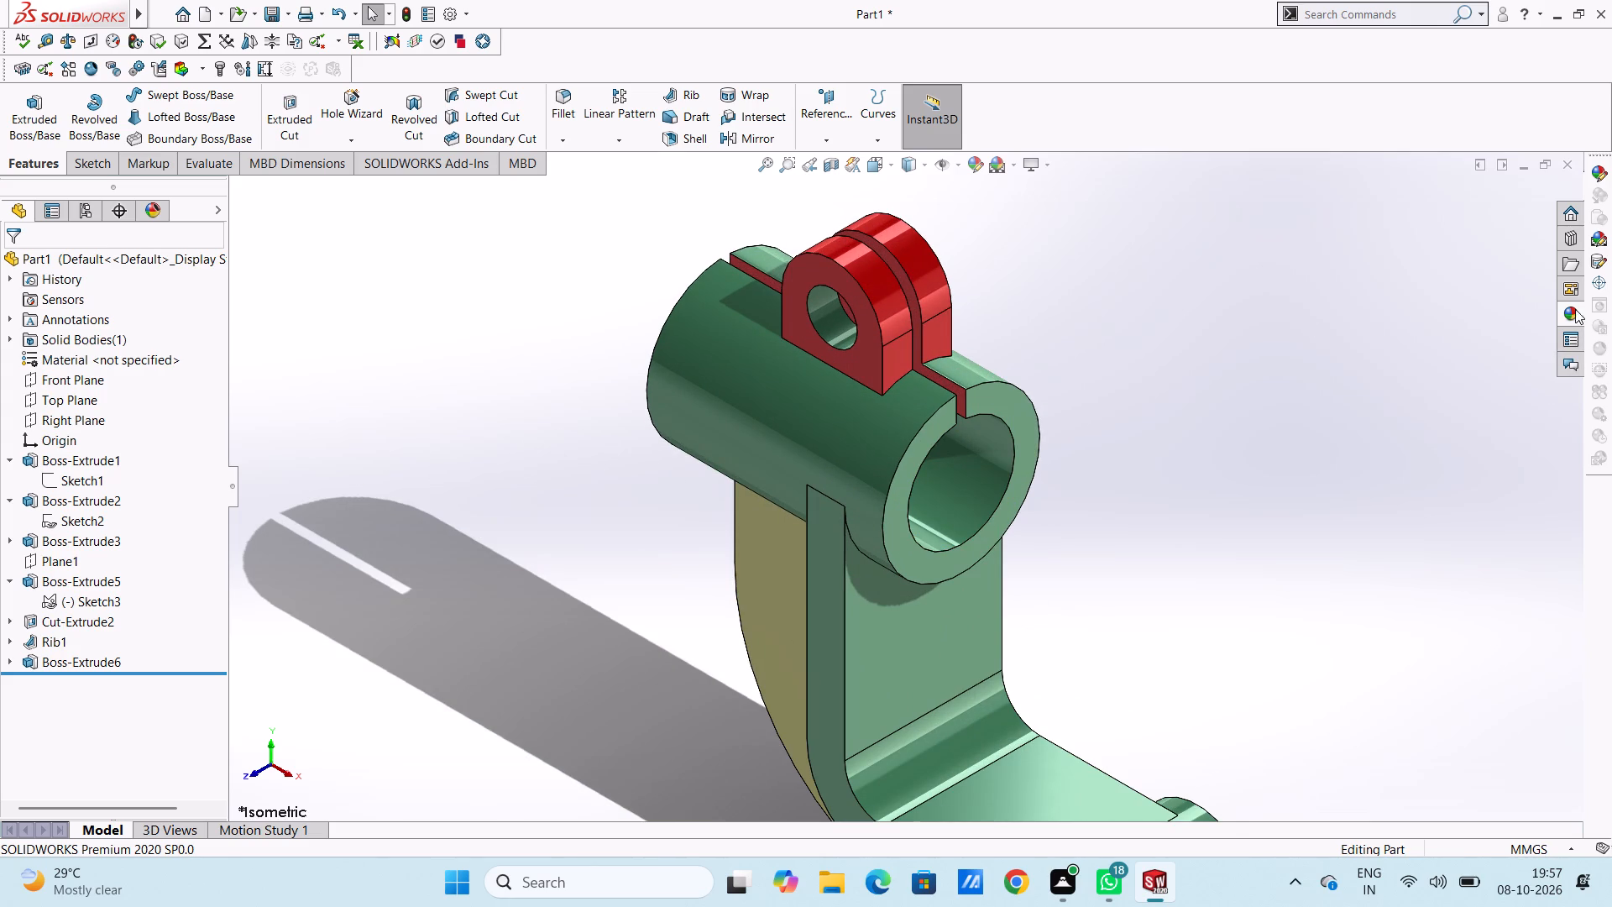
pyautogui.scroll(-3, 870, 239)
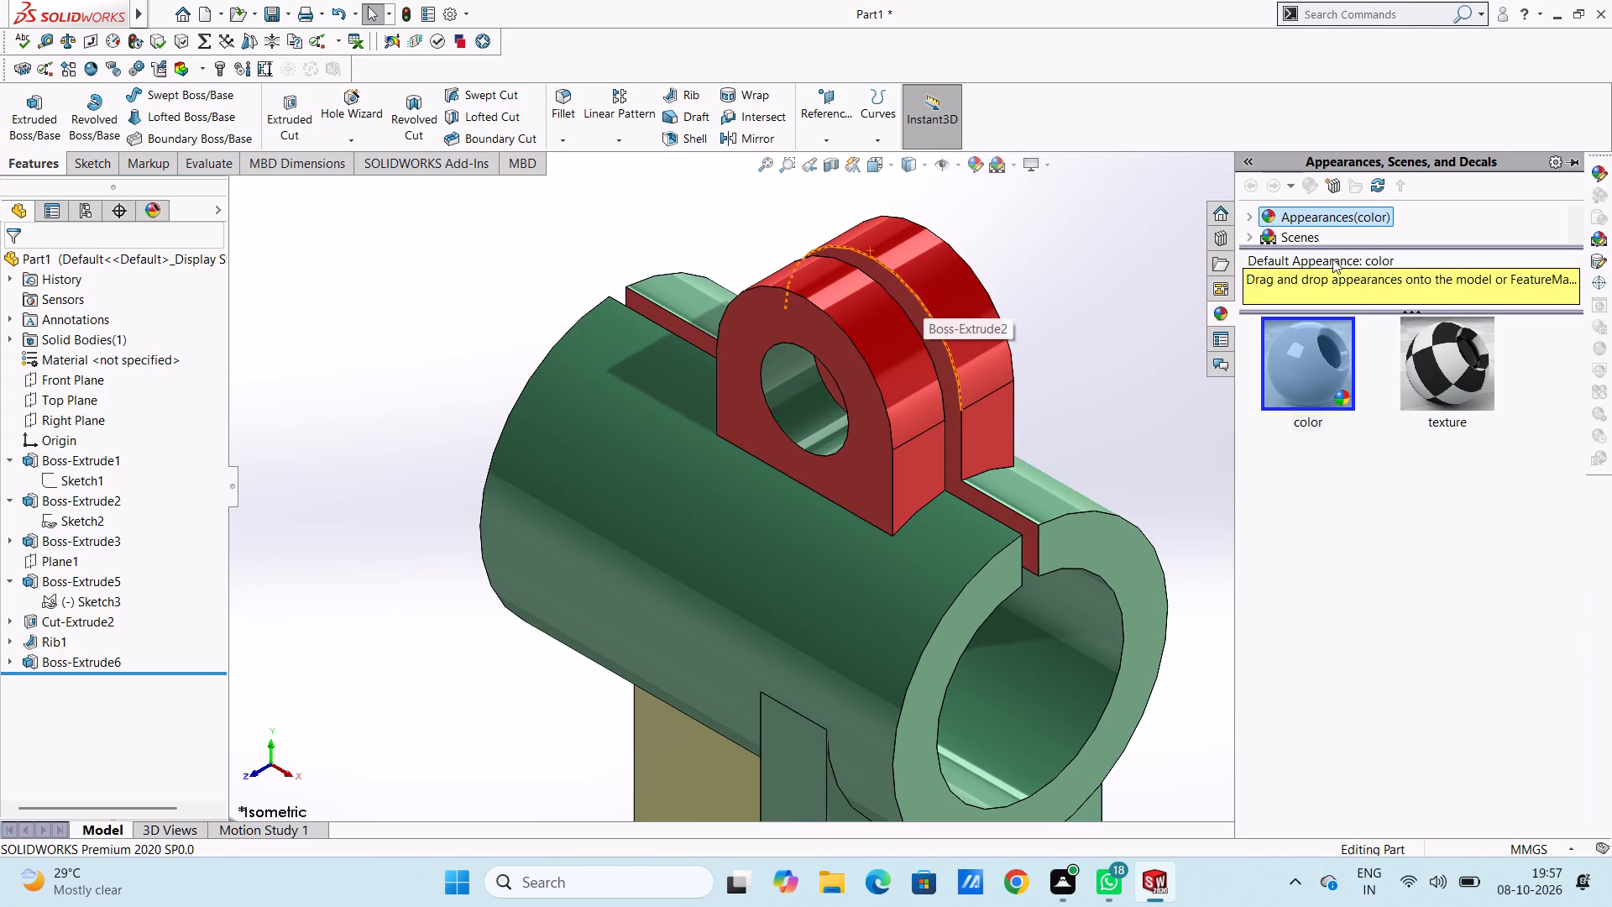
pyautogui.moveTo(1309, 244); pyautogui.dragTo(1327, 455)
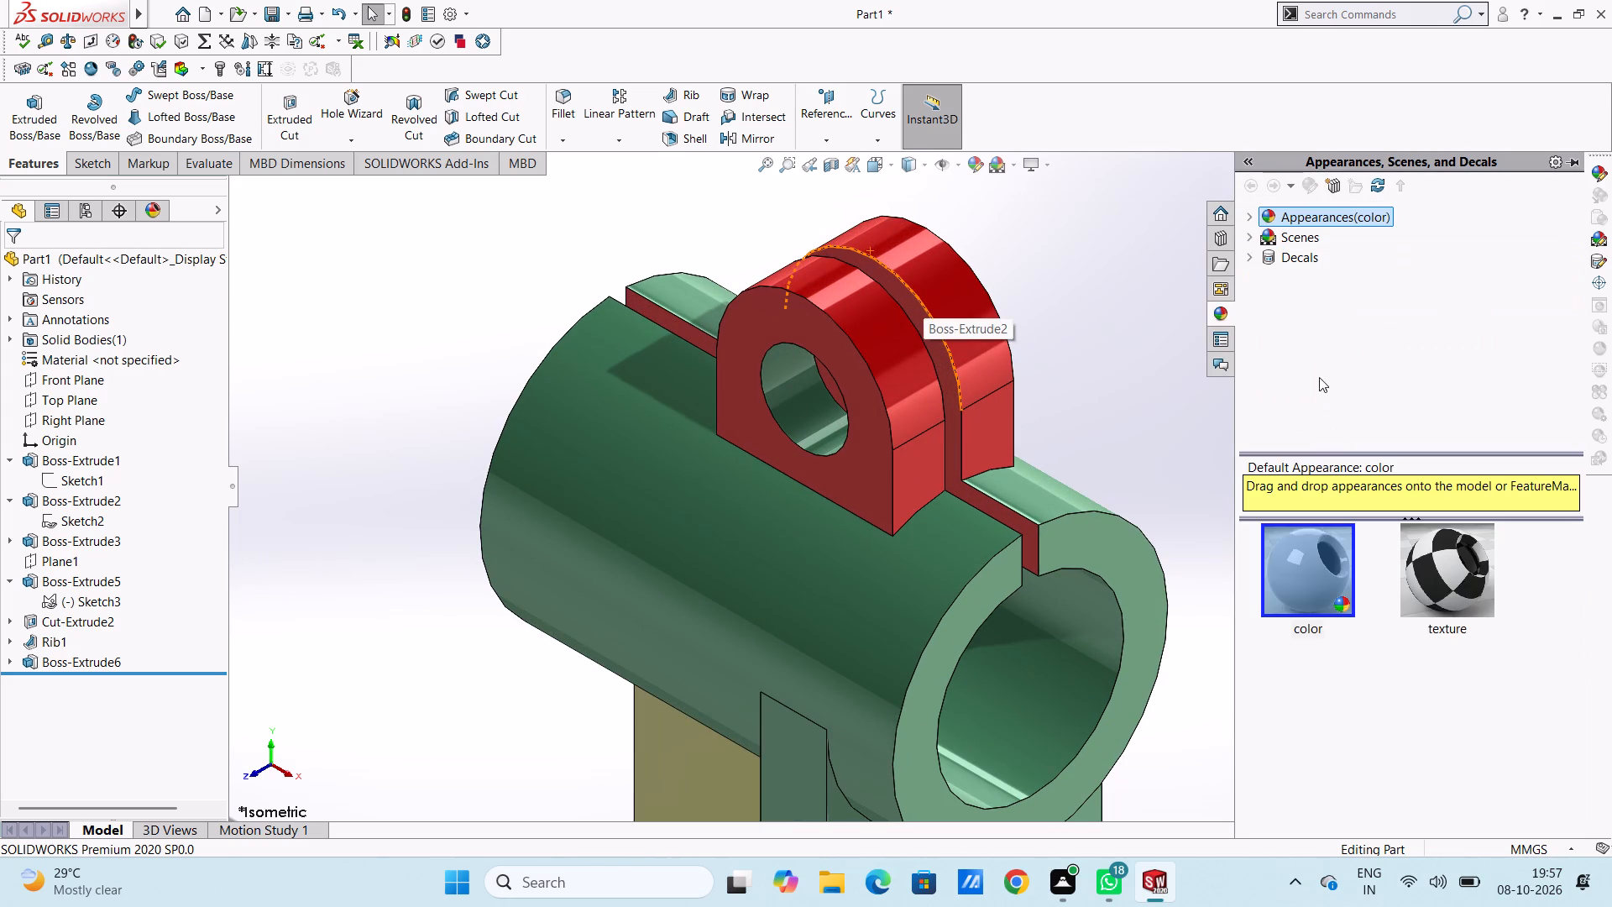
pyautogui.click(1249, 216)
pyautogui.click(1325, 259)
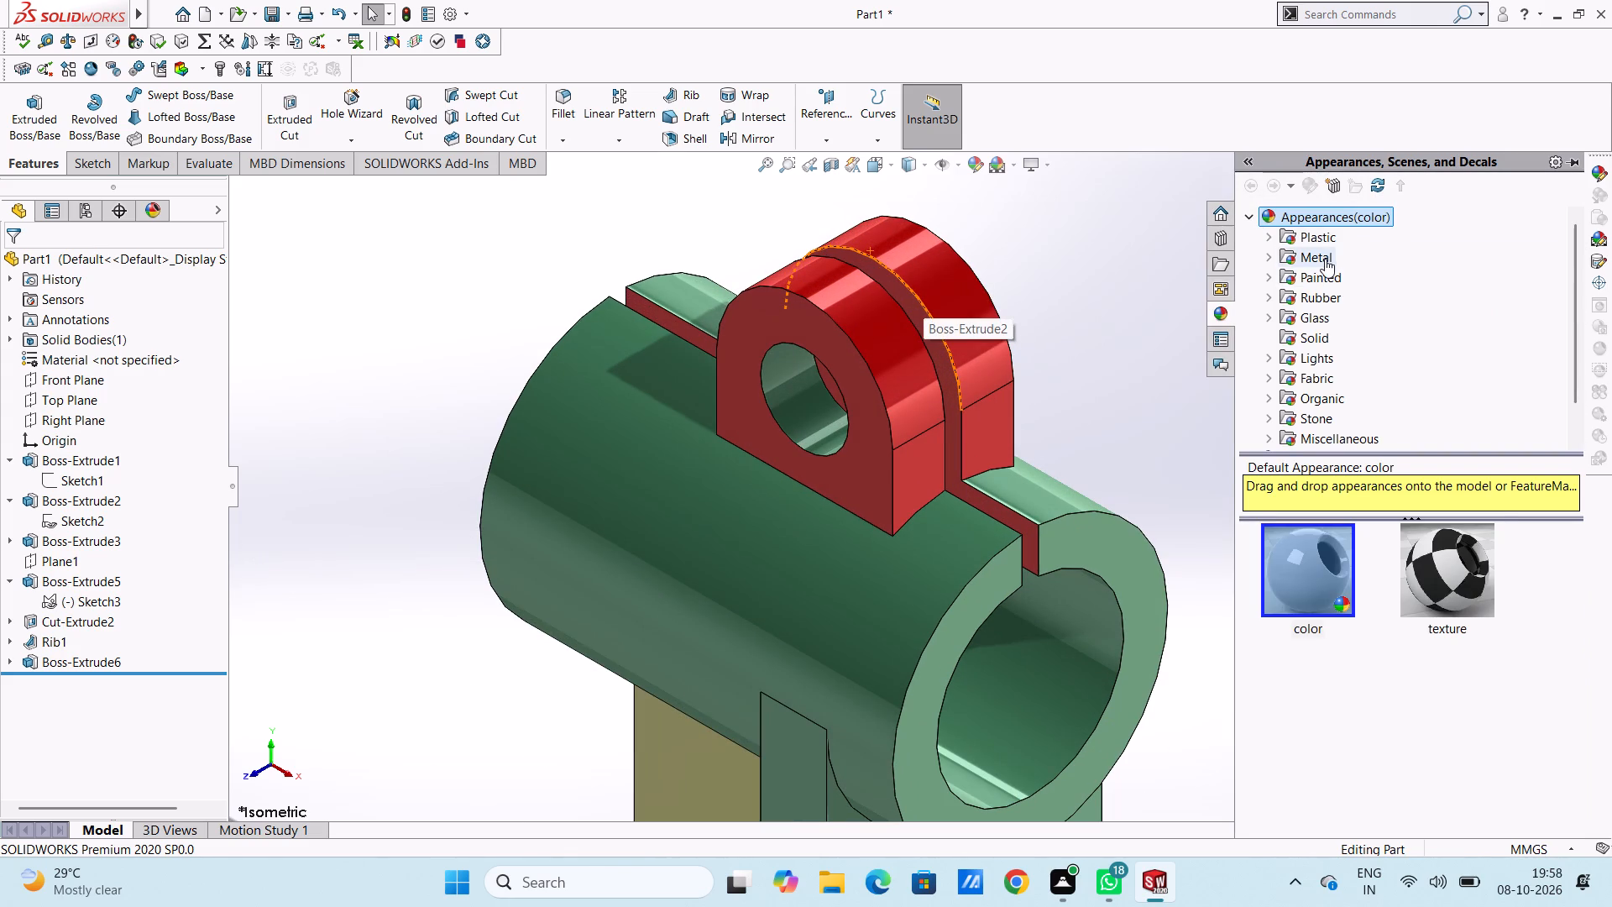
pyautogui.scroll(-4, 819, 363)
pyautogui.moveTo(1463, 564); pyautogui.dragTo(1462, 564)
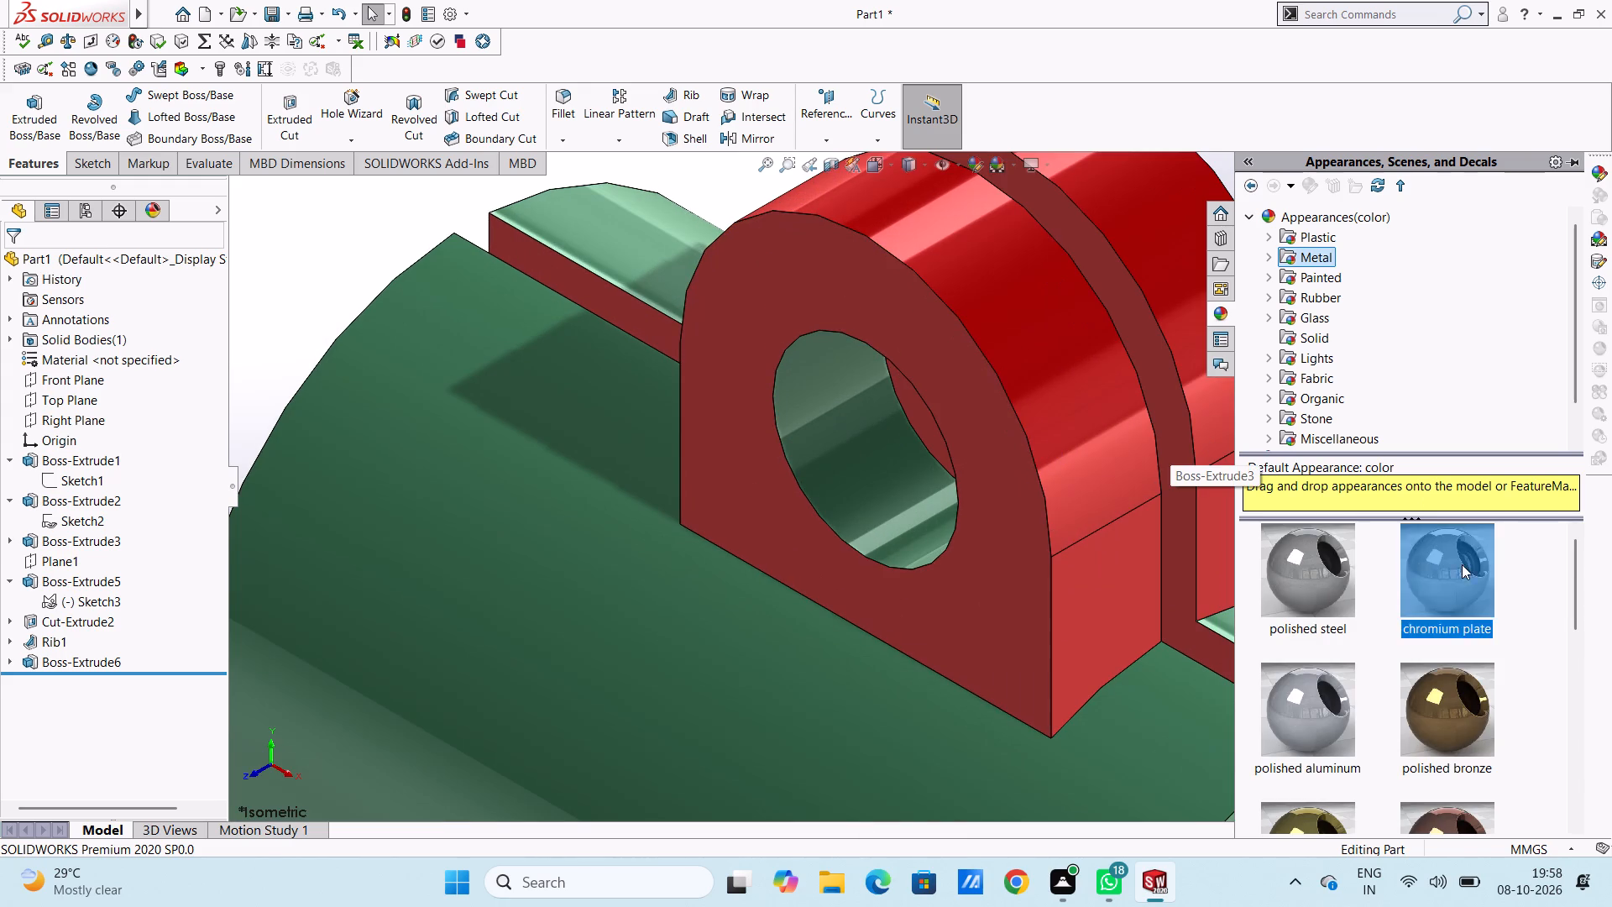
pyautogui.moveTo(1462, 564); pyautogui.dragTo(881, 451)
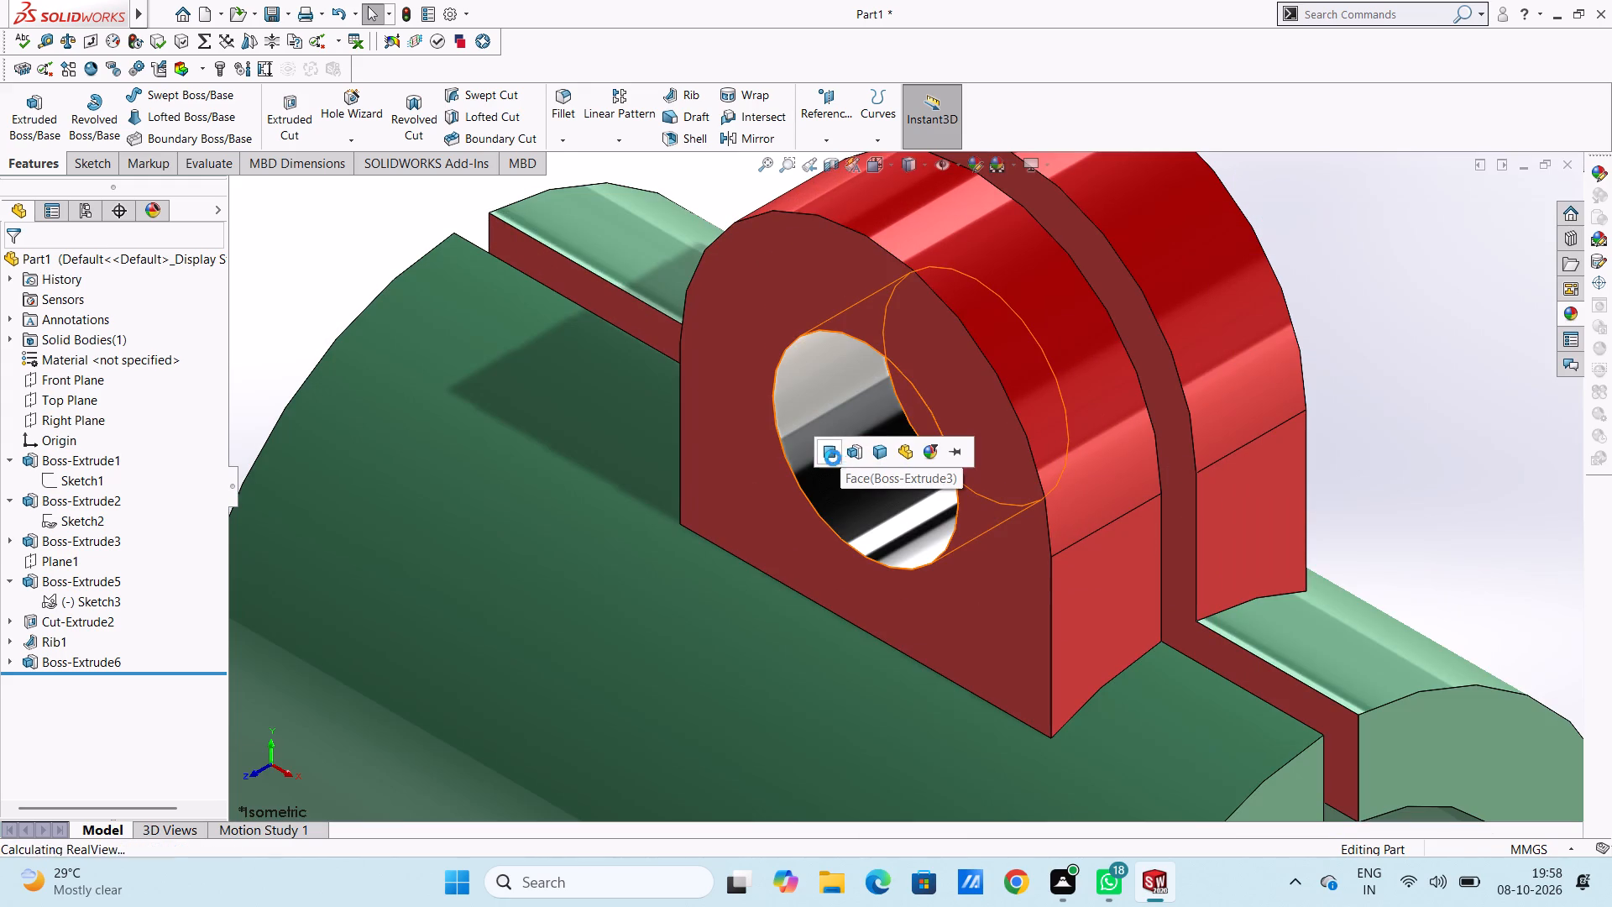
pyautogui.click(826, 452)
# Apply the chromium plate appearance to the inner face of the second lug's hole.
pyautogui.scroll(5, 976, 431)
pyautogui.moveTo(1053, 394); pyautogui.dragTo(984, 447, button='middle')
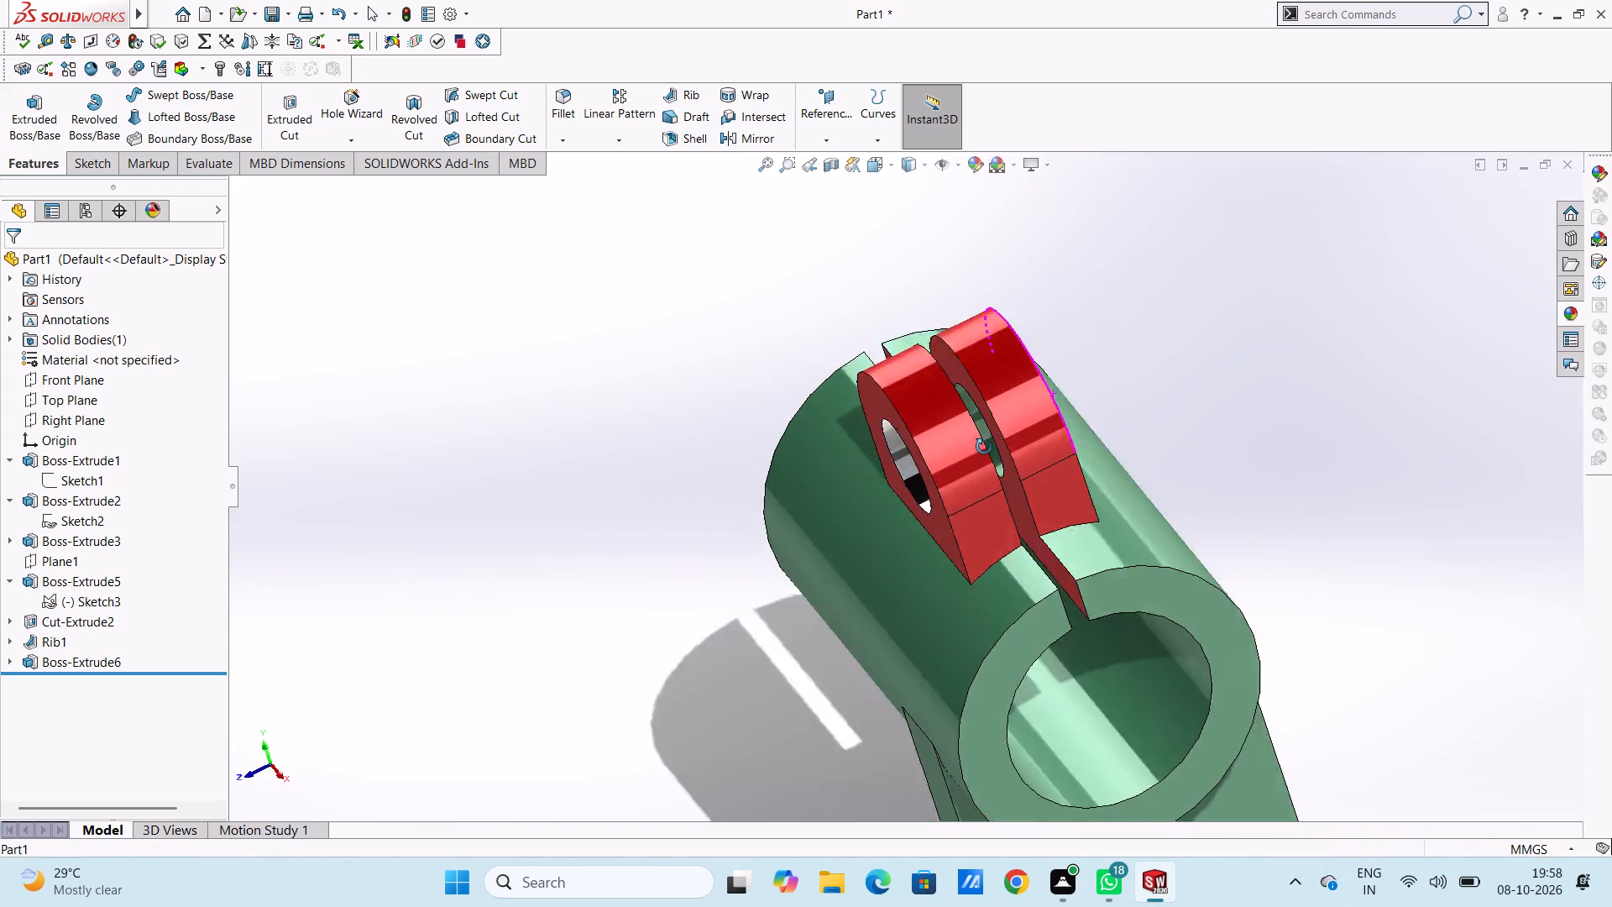
pyautogui.moveTo(984, 447); pyautogui.dragTo(966, 532, button='middle')
pyautogui.scroll(-5, 1091, 314)
pyautogui.click(1568, 317)
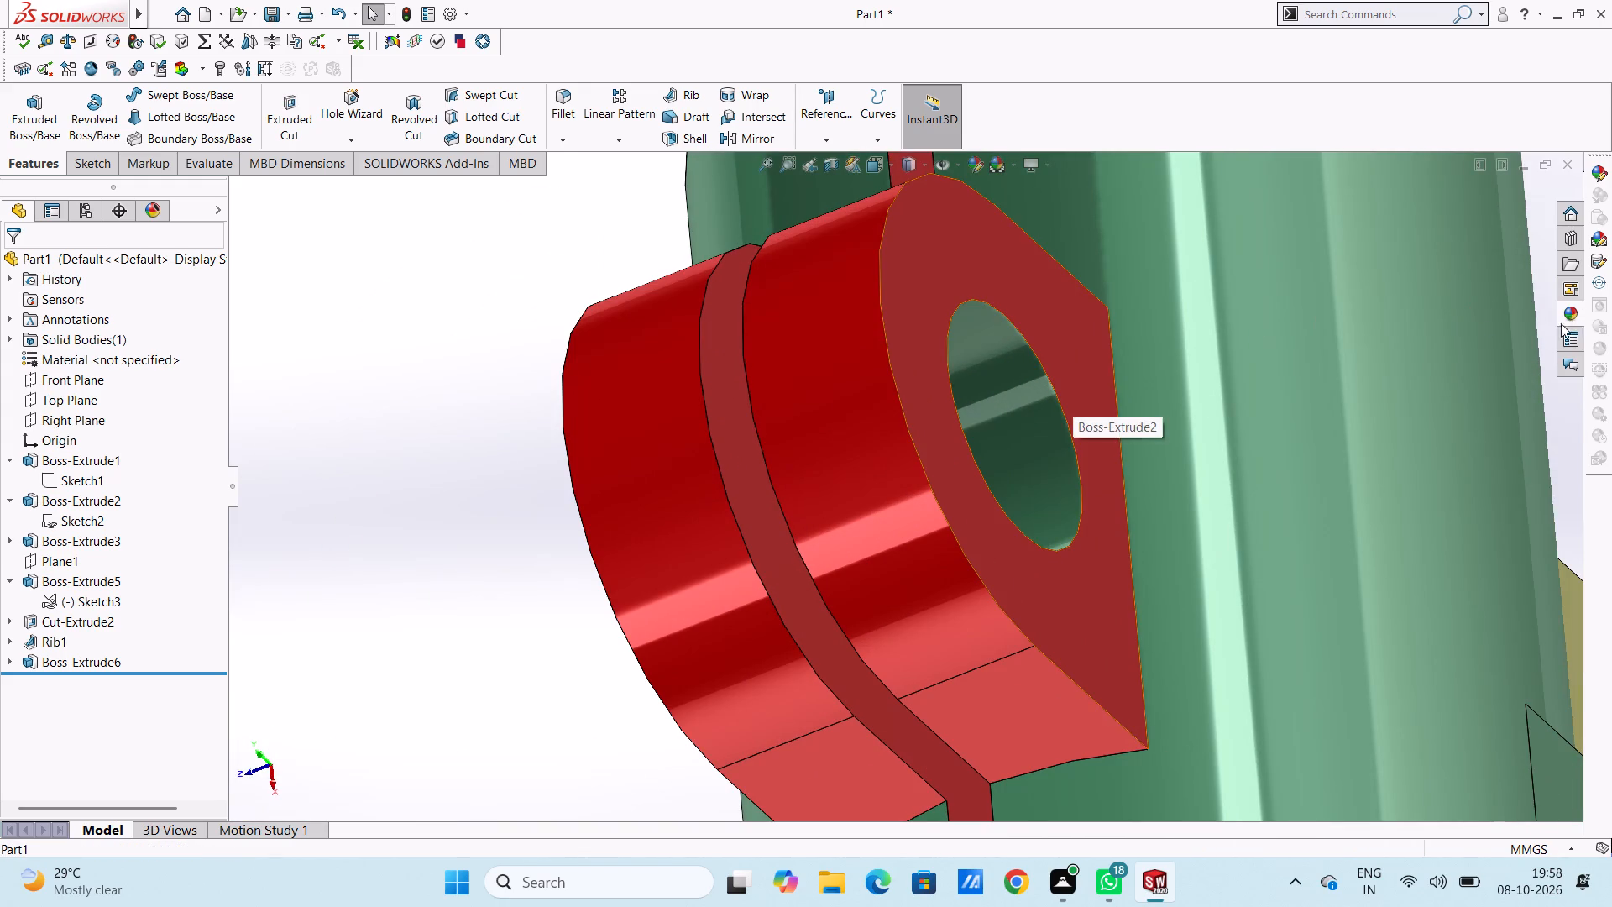
pyautogui.moveTo(1450, 552); pyautogui.dragTo(1035, 391)
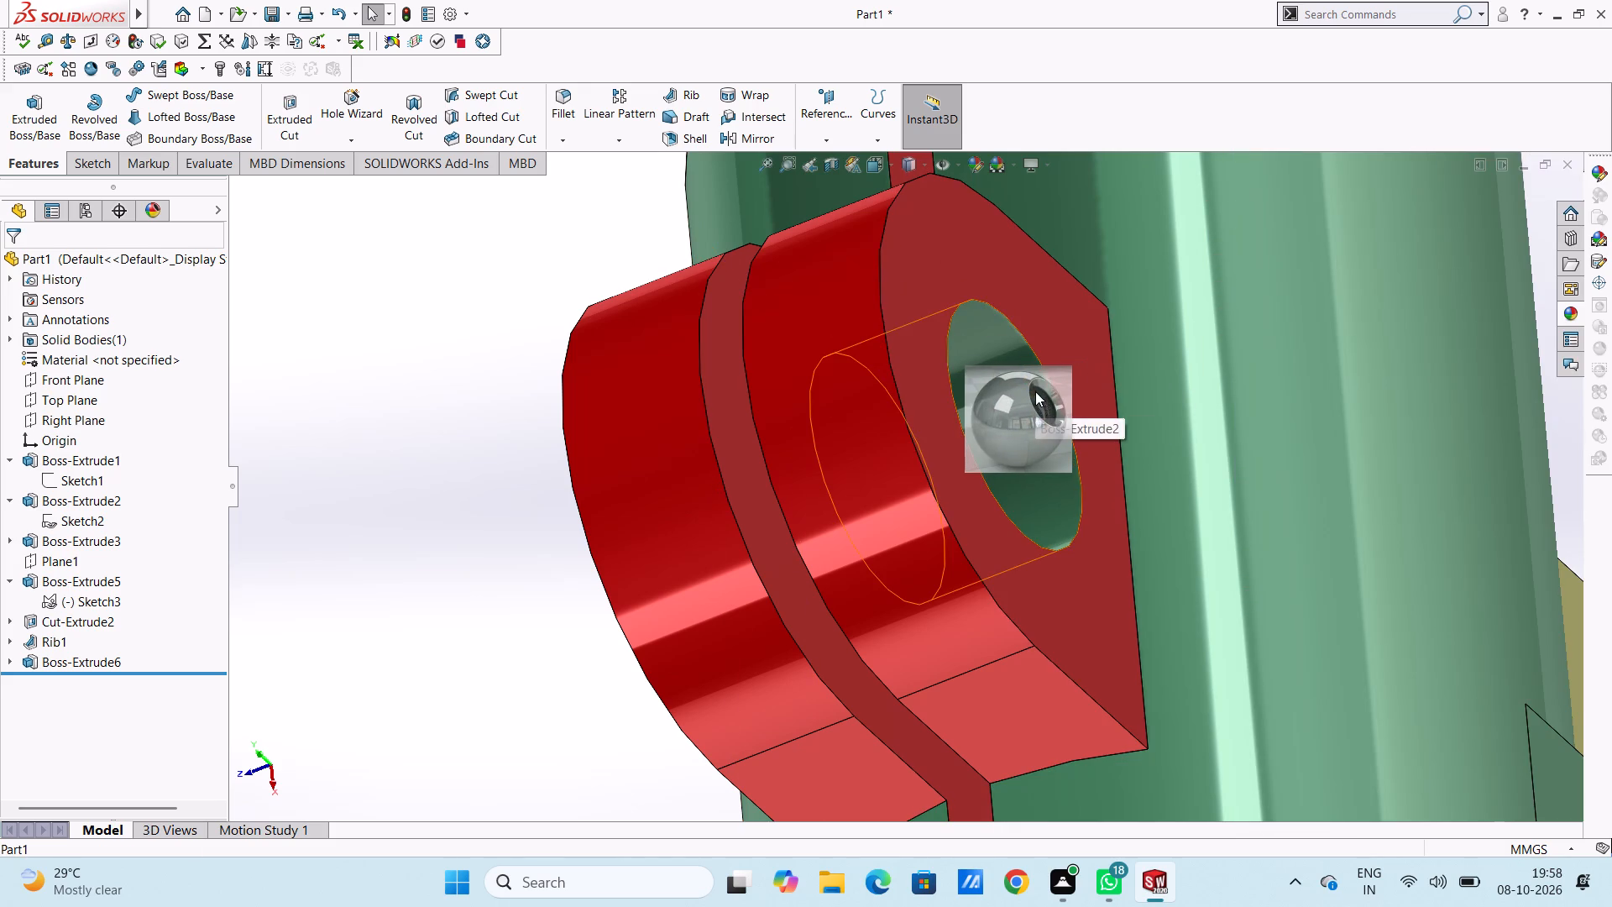
pyautogui.click(1035, 392)
# Apply the chromium plate appearance to the bore face of the large slotted cylinder.
pyautogui.scroll(5, 684, 397)
pyautogui.moveTo(662, 426); pyautogui.dragTo(795, 327, button='middle')
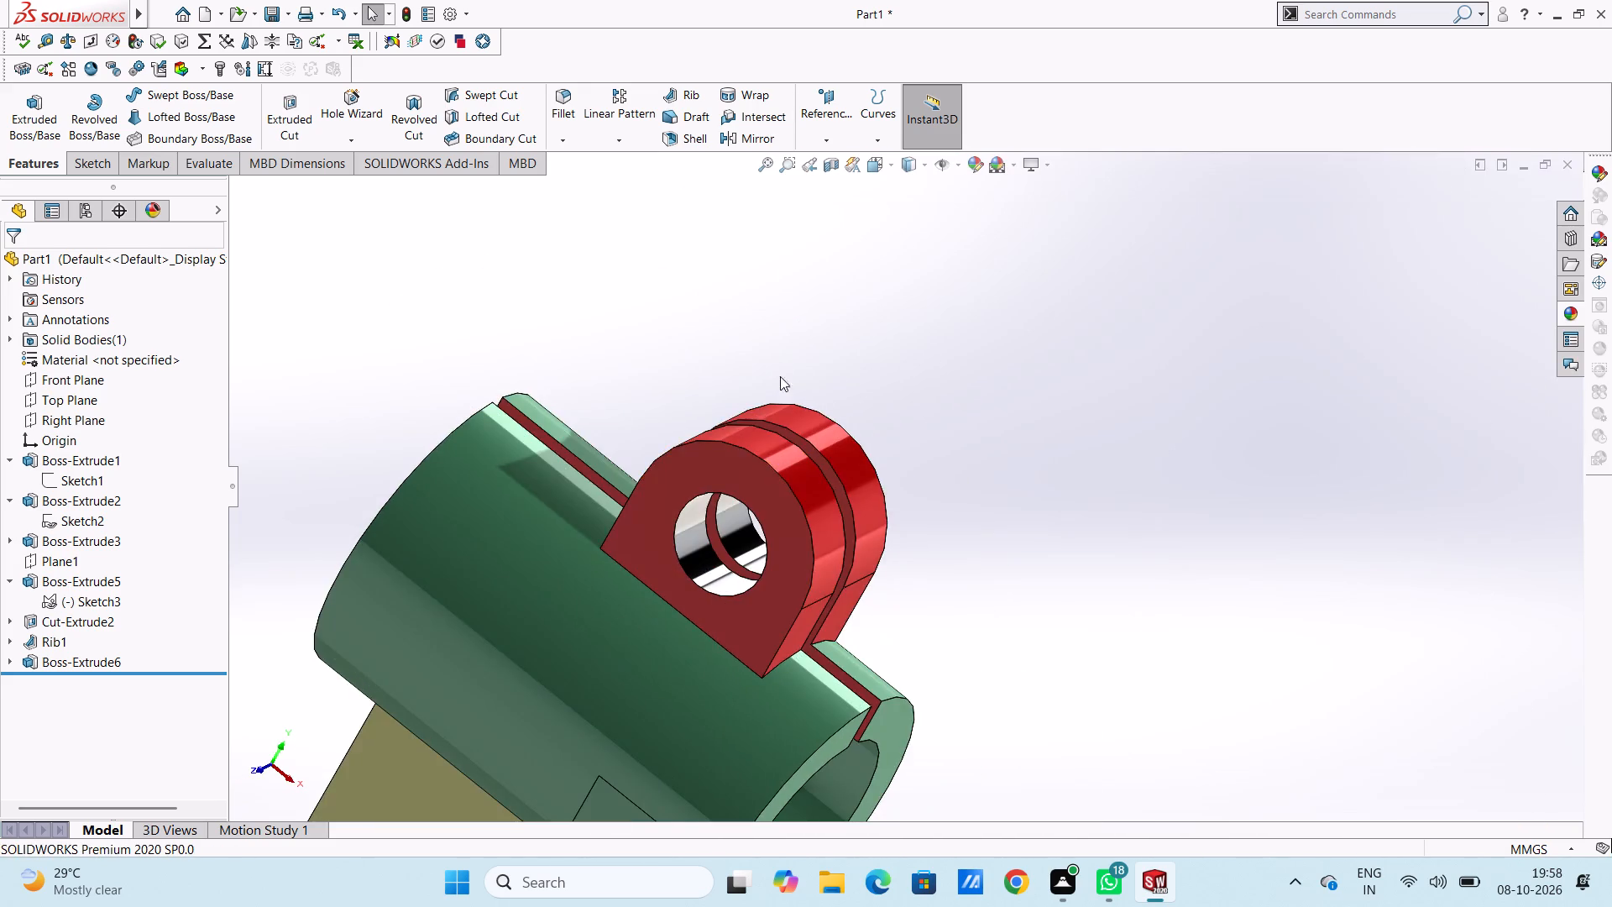
pyautogui.scroll(4, 884, 410)
pyautogui.scroll(1, 1192, 538)
pyautogui.moveTo(1176, 538); pyautogui.dragTo(1119, 522, button='middle')
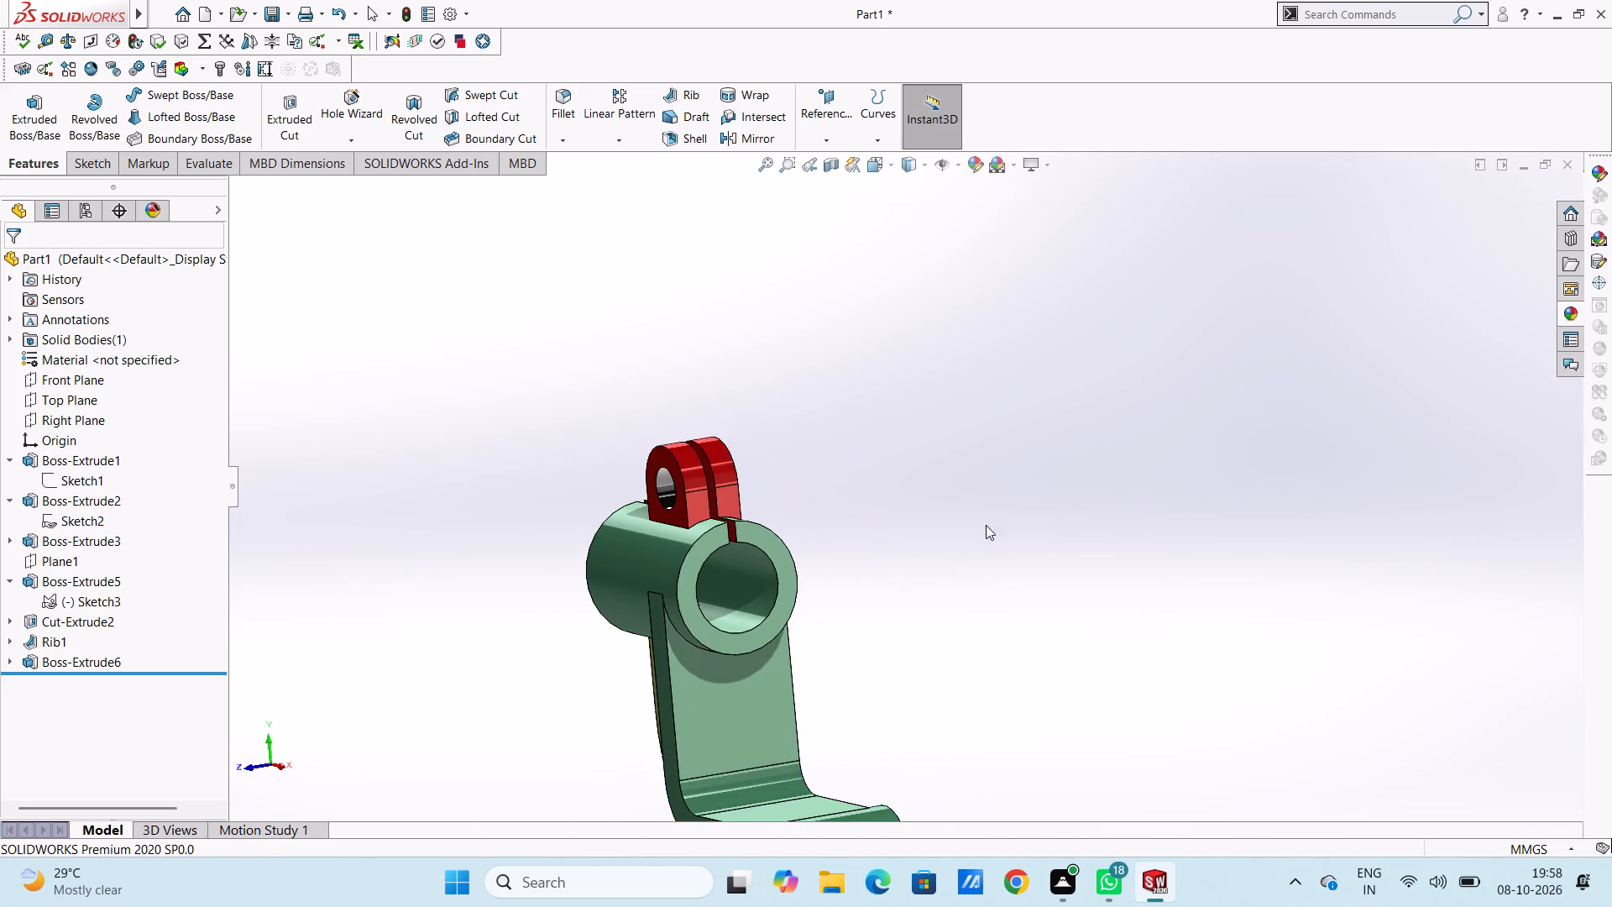
pyautogui.scroll(-5, 745, 590)
pyautogui.scroll(-4, 693, 530)
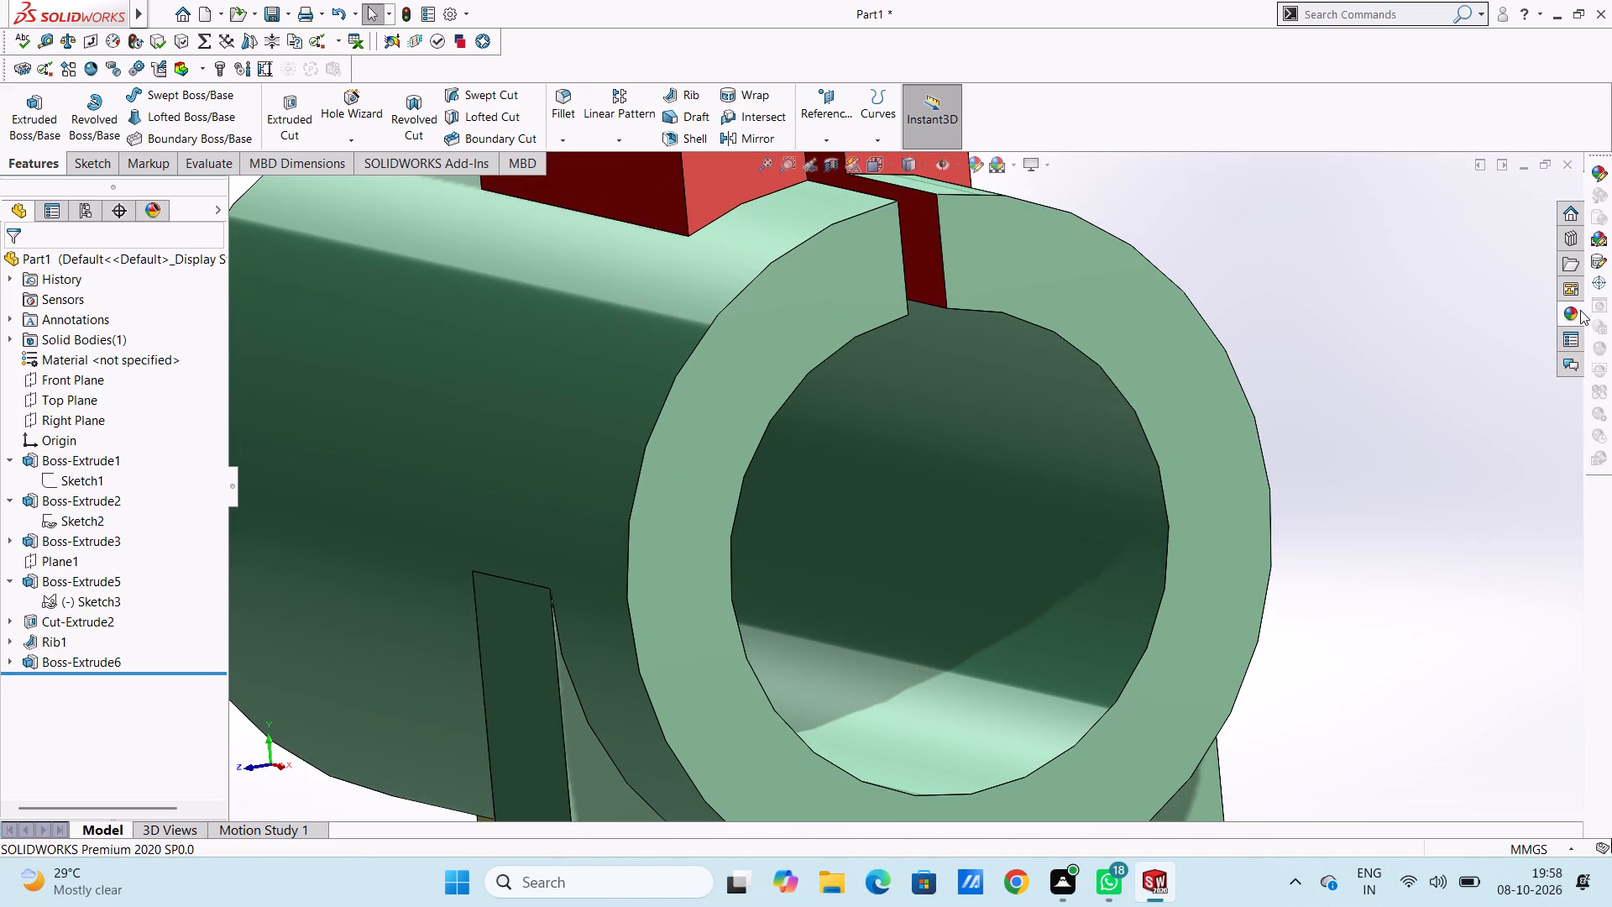
pyautogui.click(1573, 310)
pyautogui.moveTo(1453, 561); pyautogui.dragTo(933, 550)
pyautogui.click(931, 548)
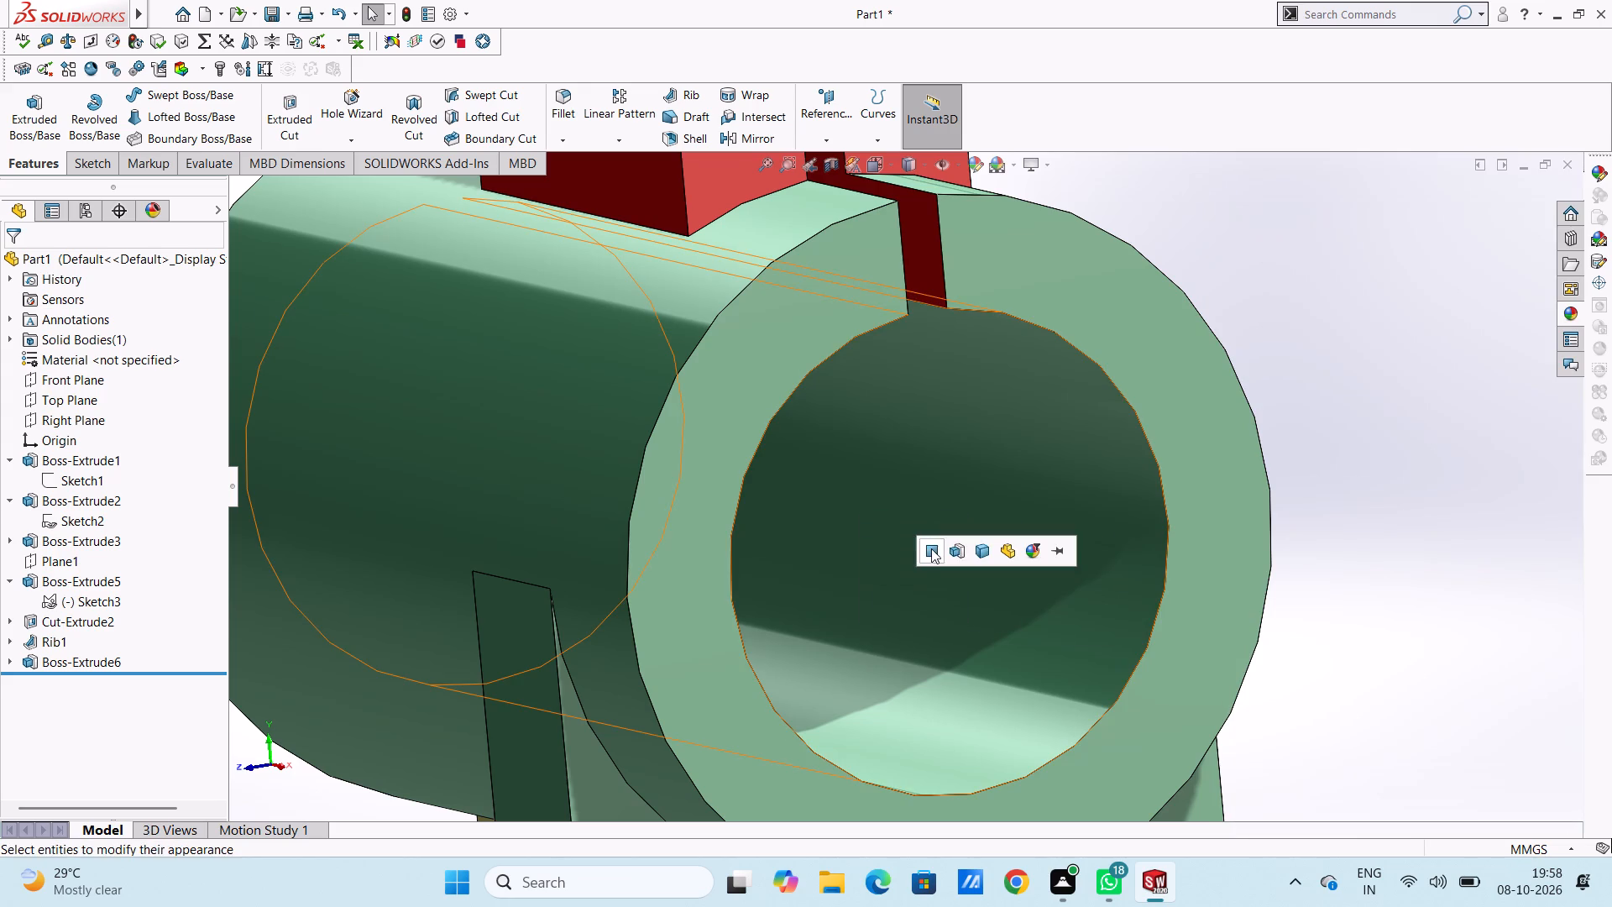
# Apply the chromium plate appearance to the bore face of the small cylinder at the arm's lower end.
pyautogui.scroll(5, 1026, 519)
pyautogui.scroll(10, 1114, 516)
pyautogui.moveTo(1044, 549); pyautogui.dragTo(1107, 495, button='middle')
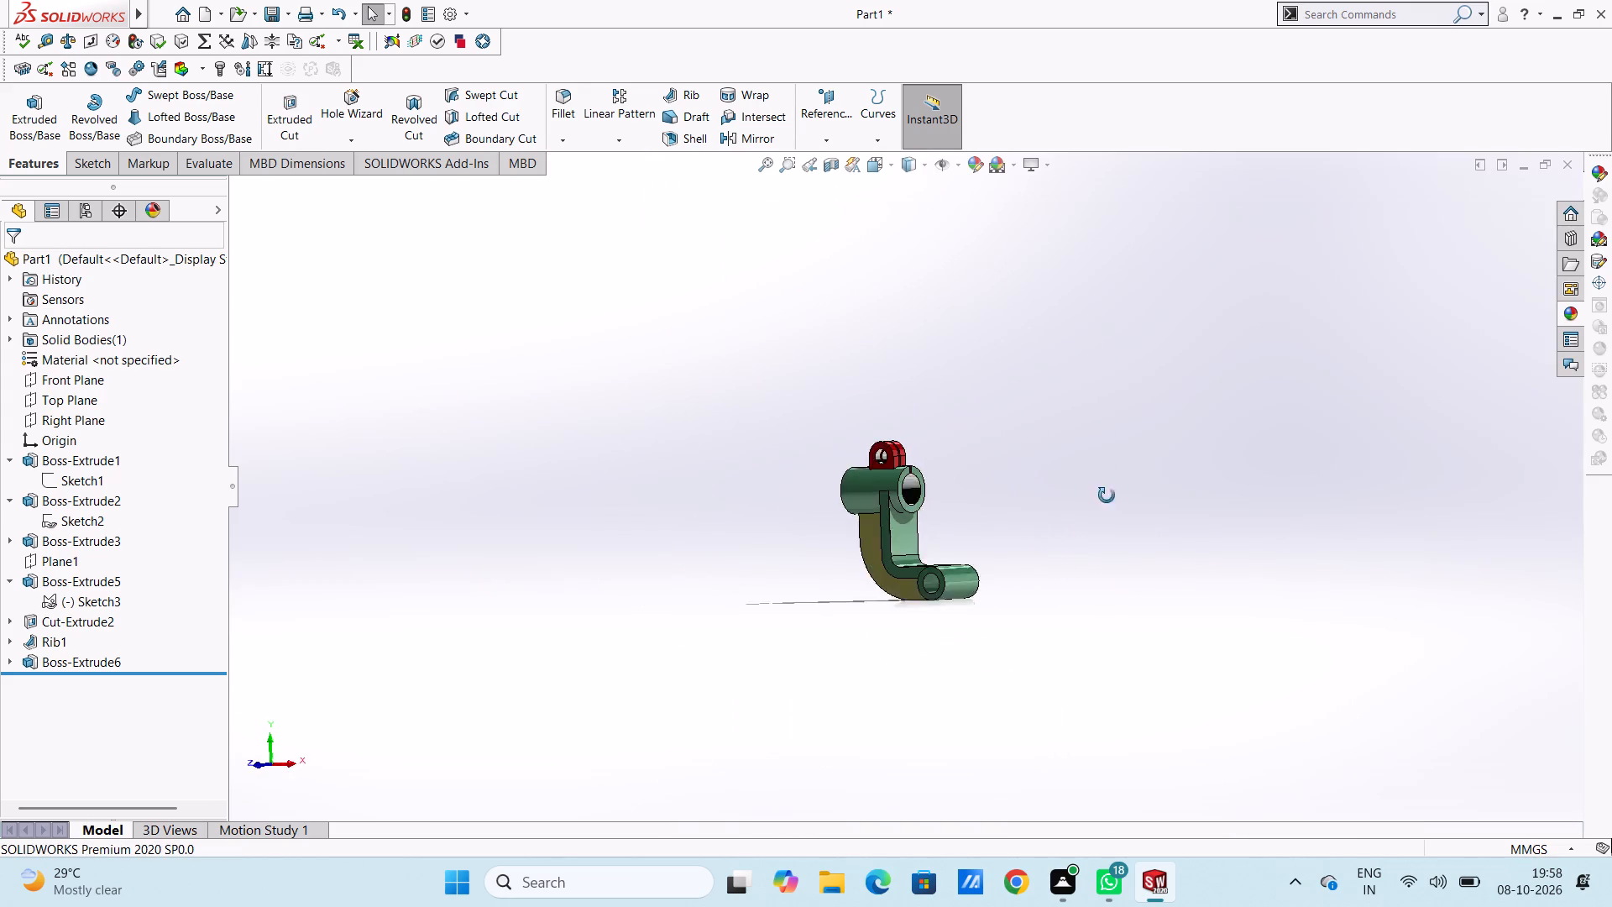
pyautogui.moveTo(1107, 495); pyautogui.dragTo(1129, 535, button='middle')
pyautogui.scroll(-6, 784, 627)
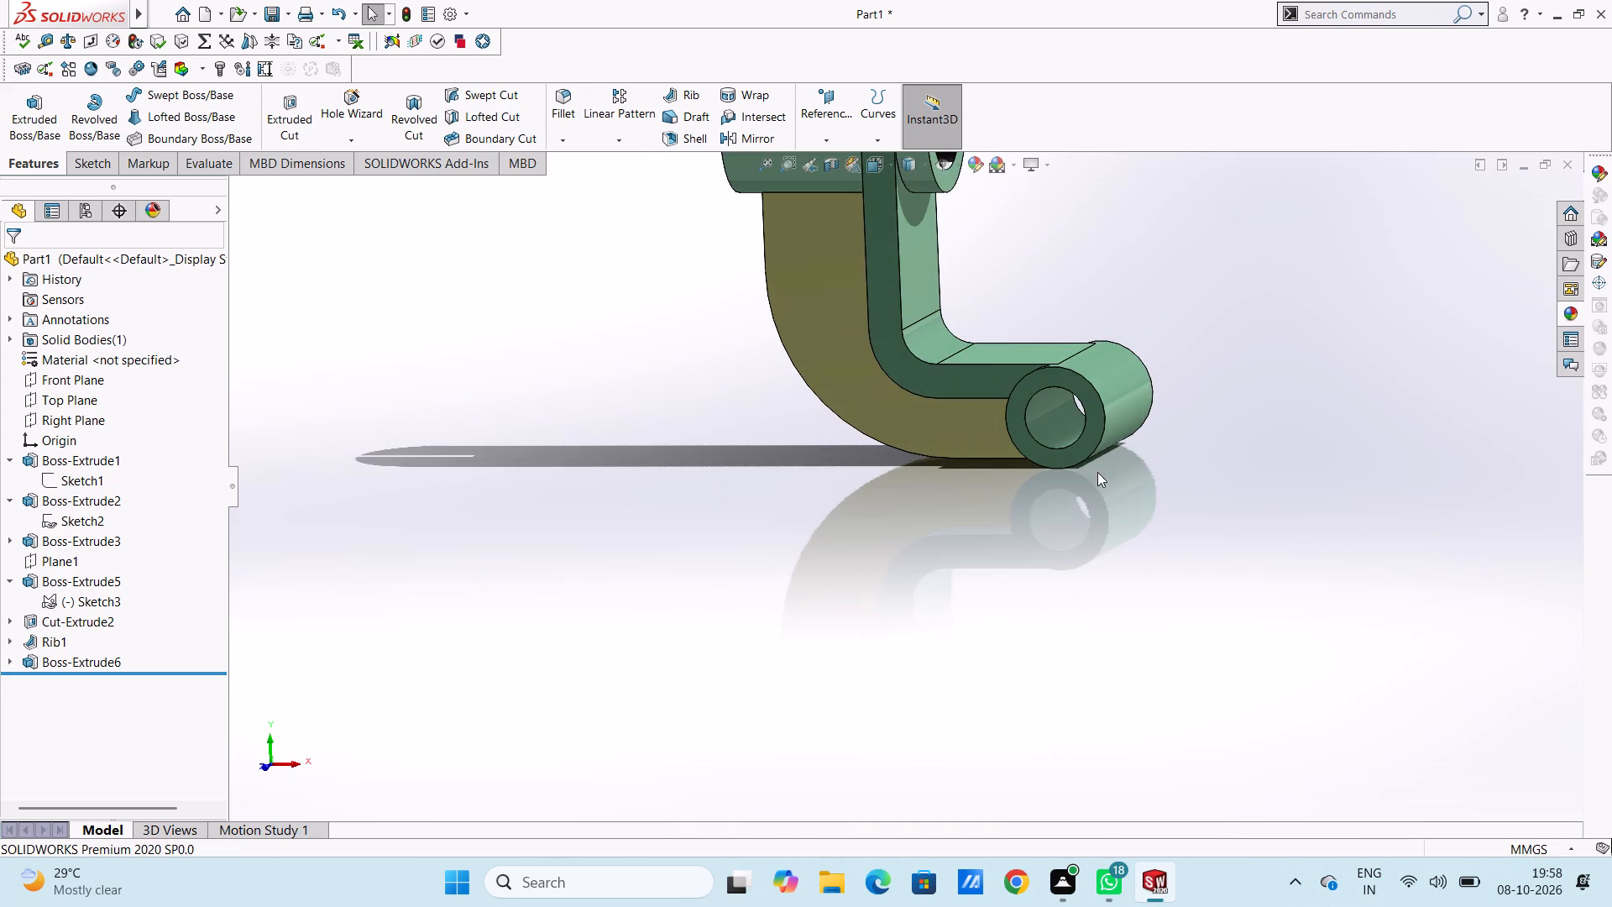
pyautogui.moveTo(1109, 428); pyautogui.dragTo(1092, 444, button='middle')
pyautogui.scroll(-5, 1070, 408)
pyautogui.scroll(-5, 963, 396)
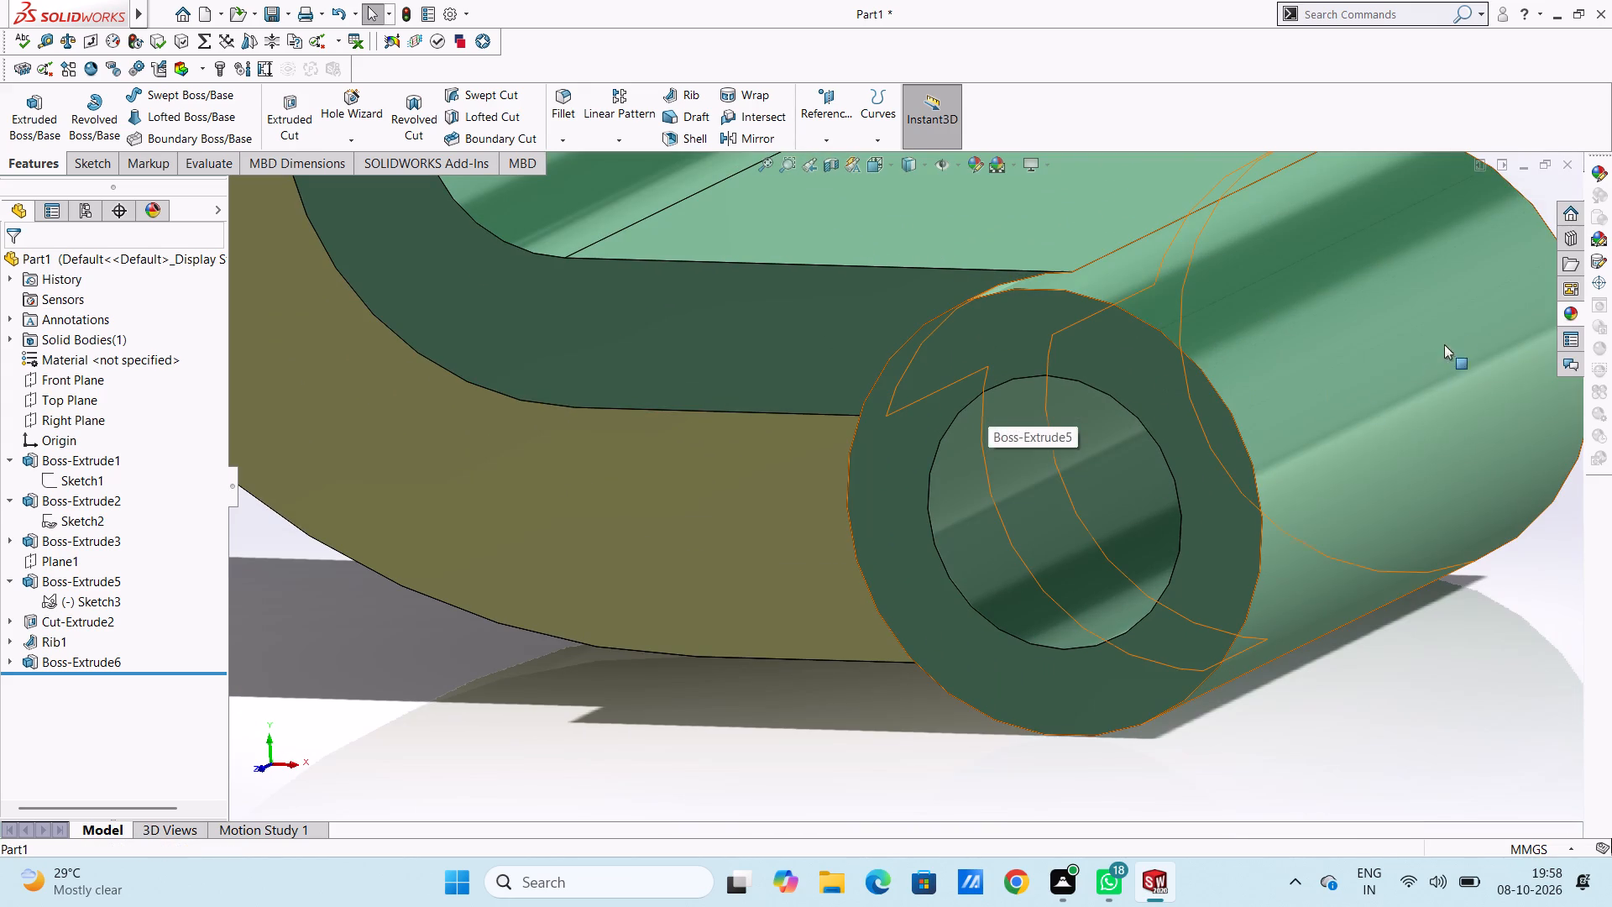
pyautogui.click(1563, 320)
pyautogui.moveTo(1468, 576); pyautogui.dragTo(1096, 522)
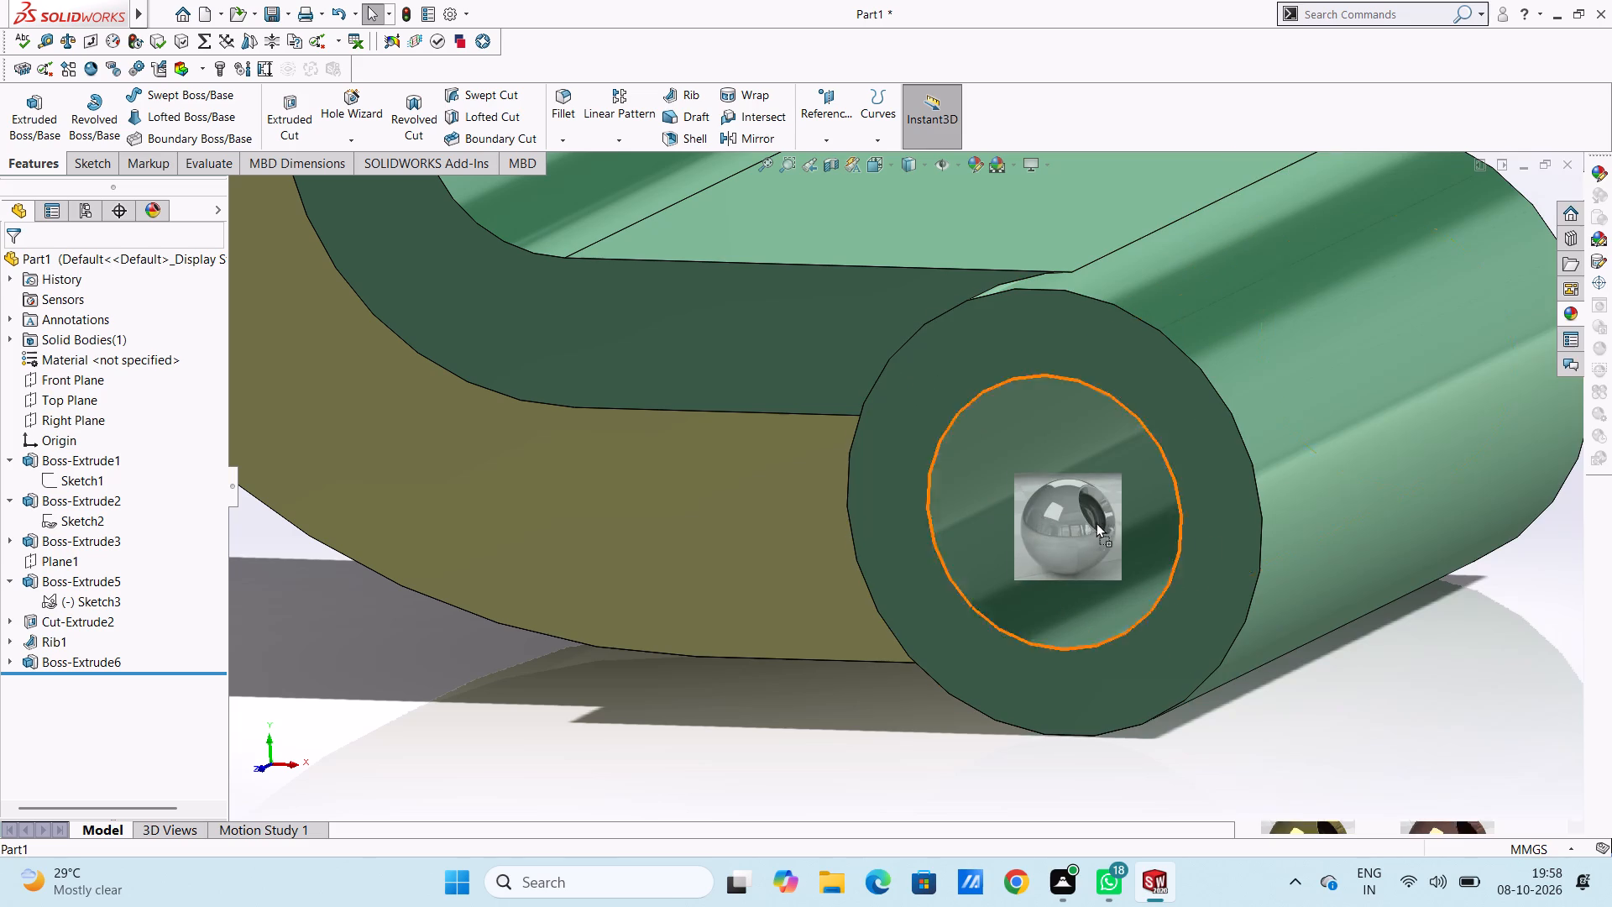
pyautogui.moveTo(1096, 522); pyautogui.dragTo(1095, 522)
pyautogui.click(1092, 522)
pyautogui.scroll(11, 843, 621)
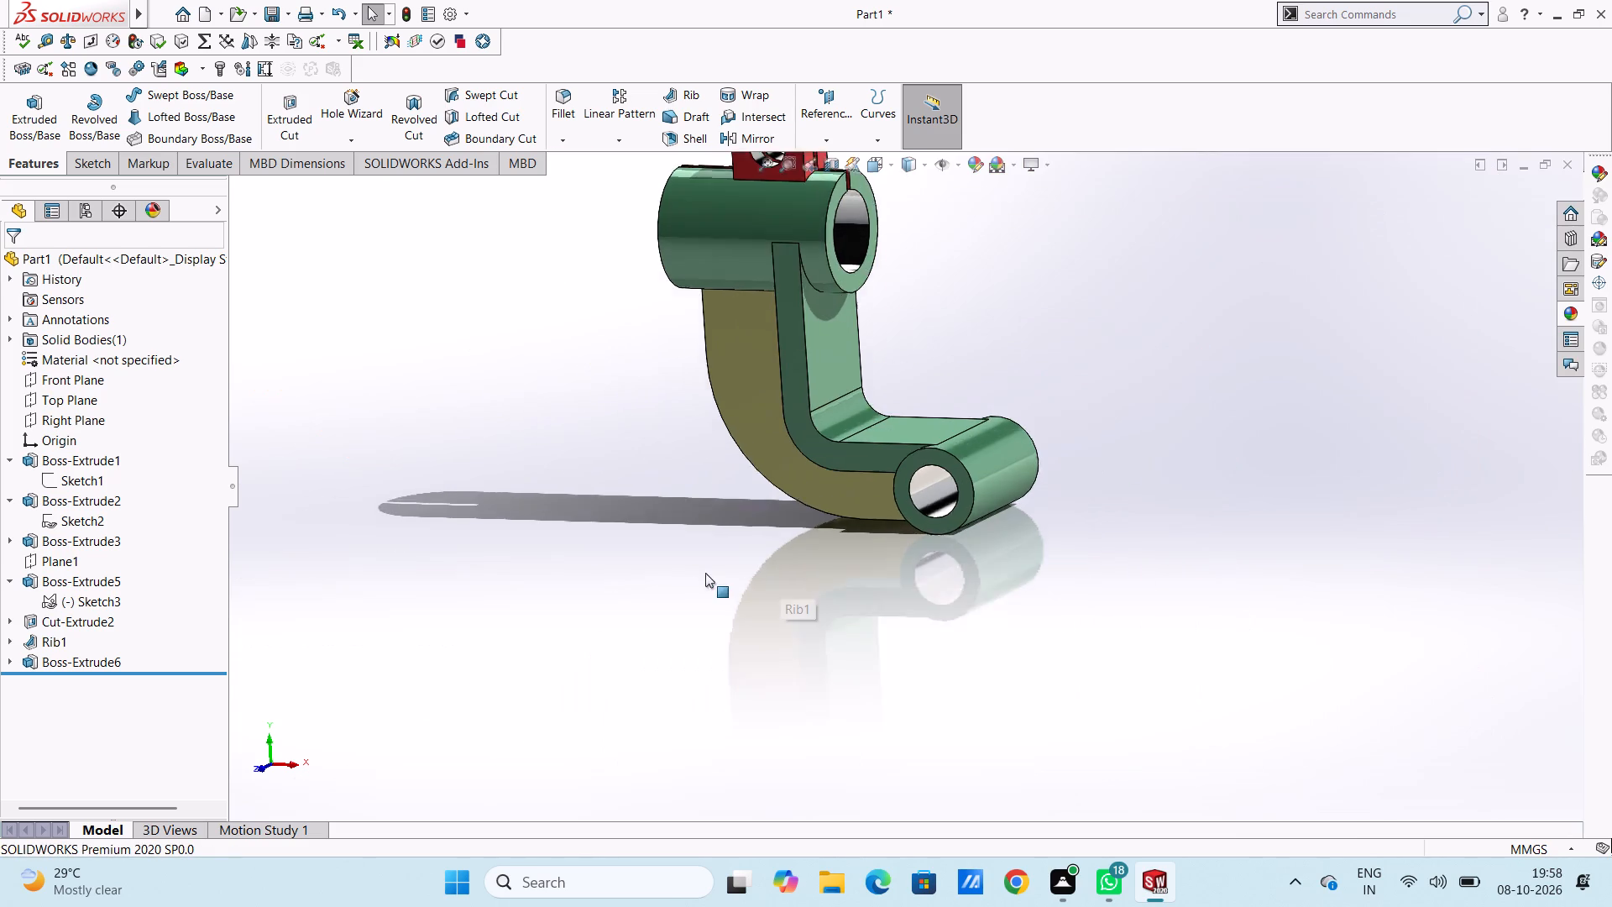
pyautogui.press('Escape')
pyautogui.press('Escape')
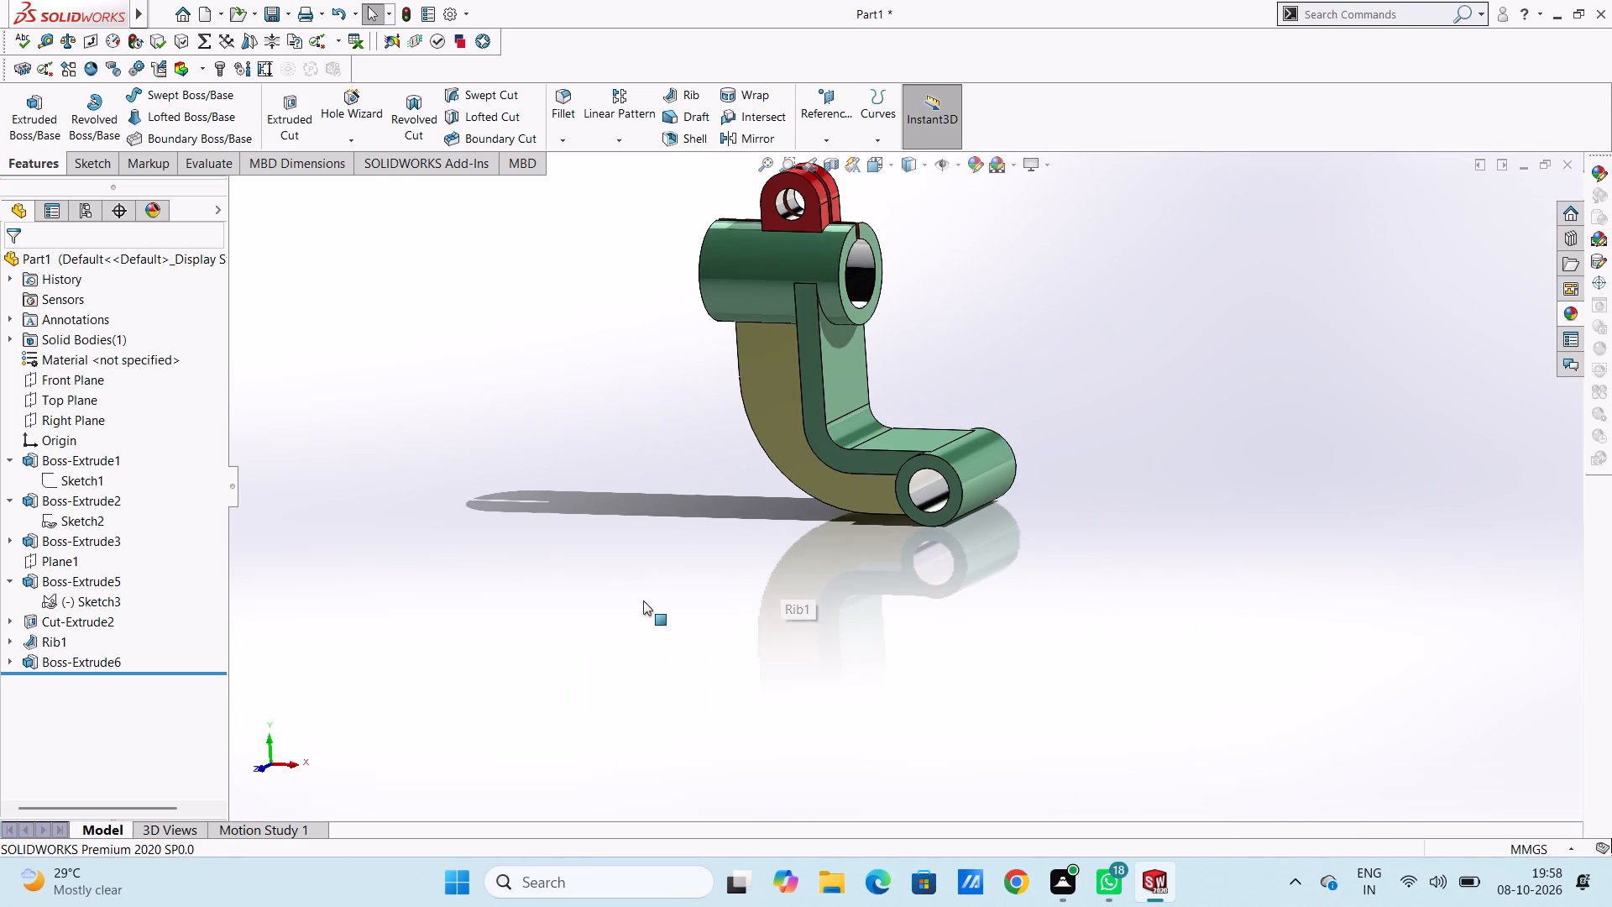
# Save the part in isometric view as "j shaped dual clevis swing arm" in the Documents folder.
pyautogui.hotkey('ctrl', '7')
pyautogui.hotkey('ctrl', 's')
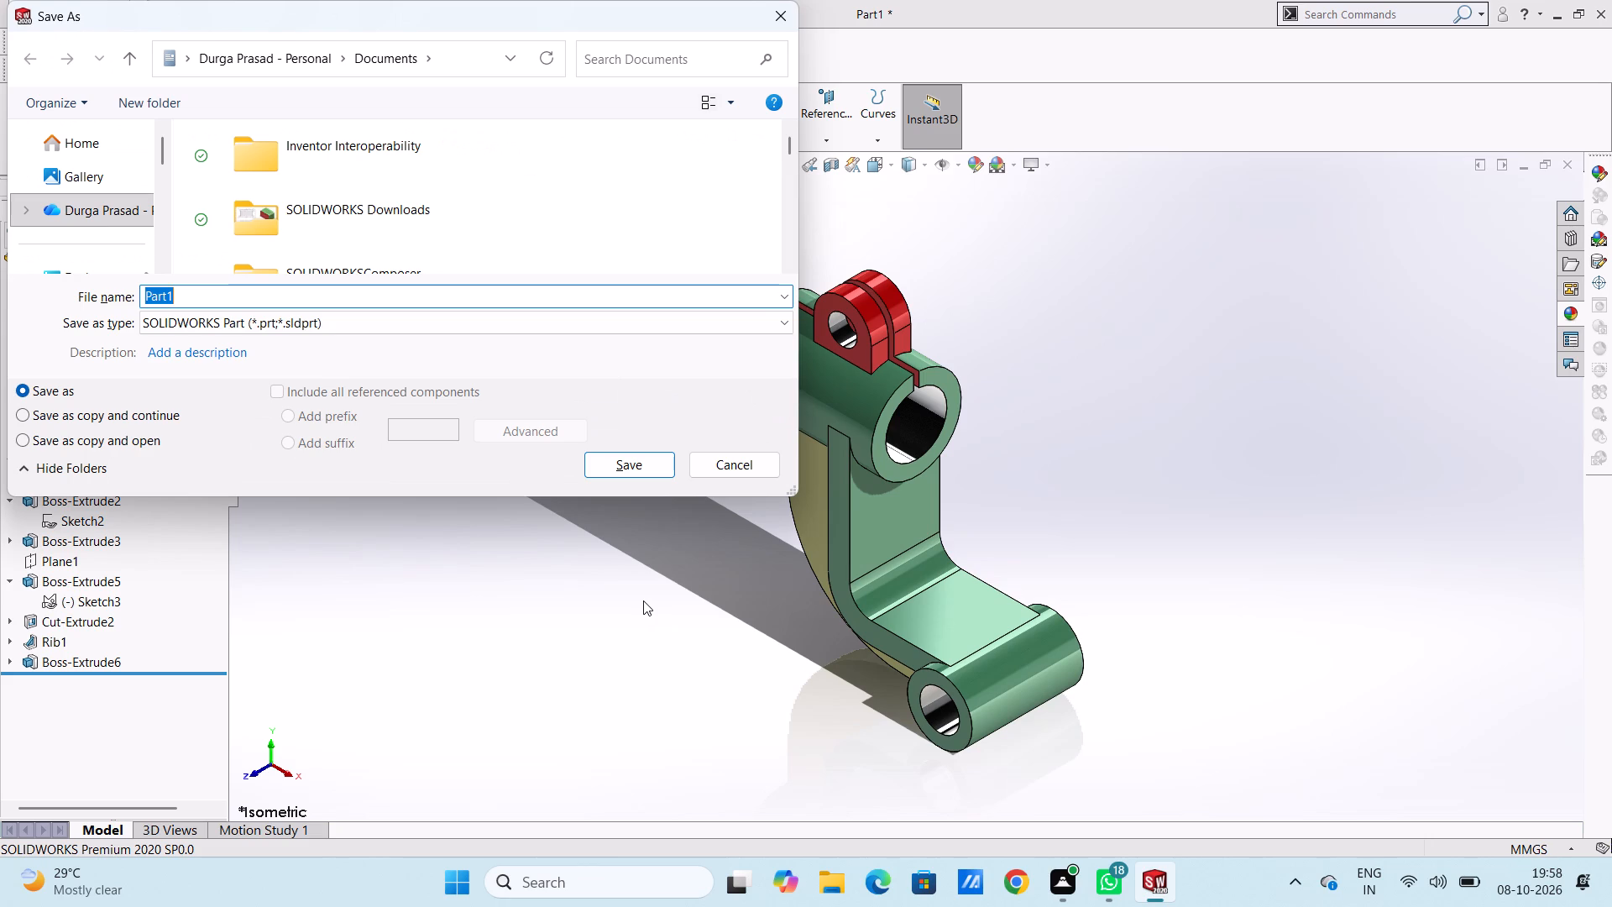
pyautogui.write('j shaped')
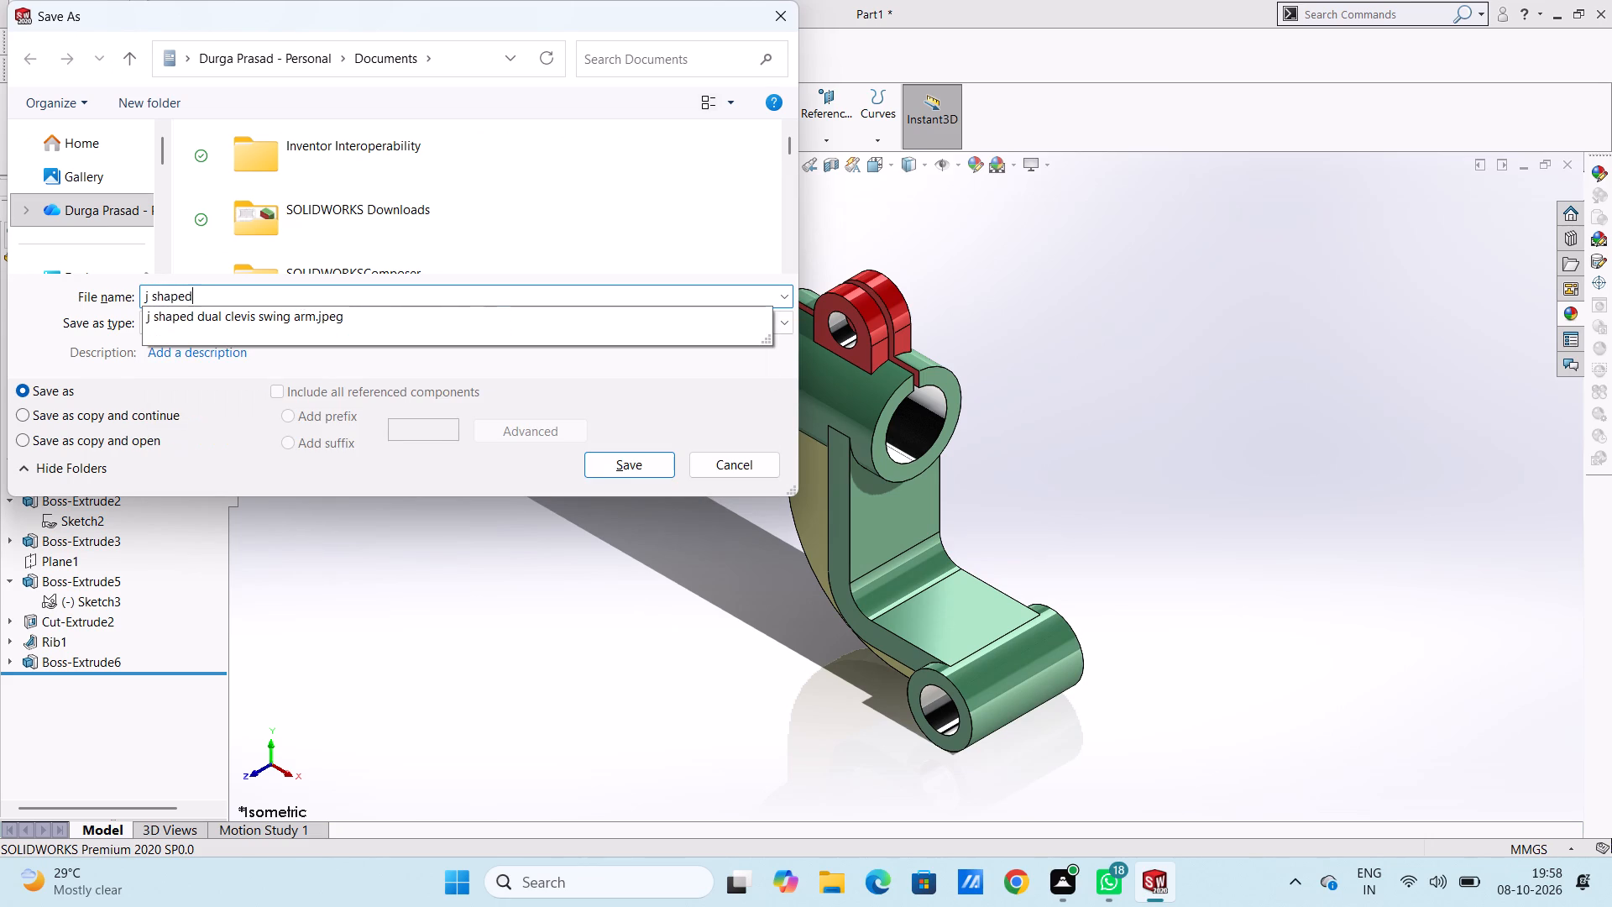
pyautogui.press('space')
pyautogui.write('dual clevis')
pyautogui.press('space')
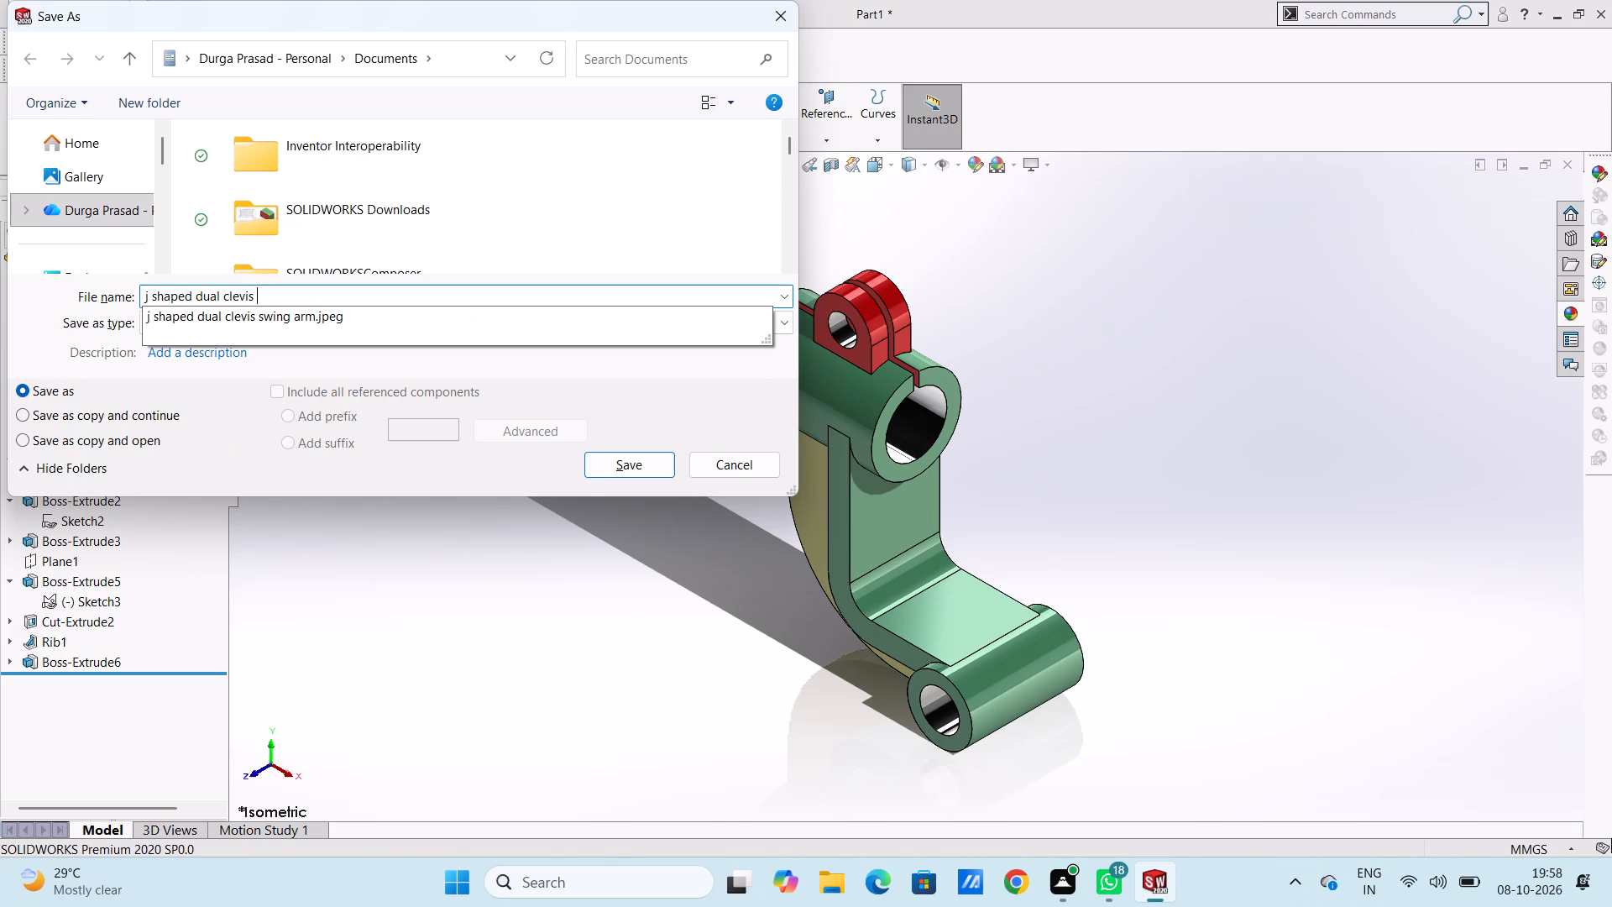
pyautogui.write('swing arm')
pyautogui.click(621, 461)
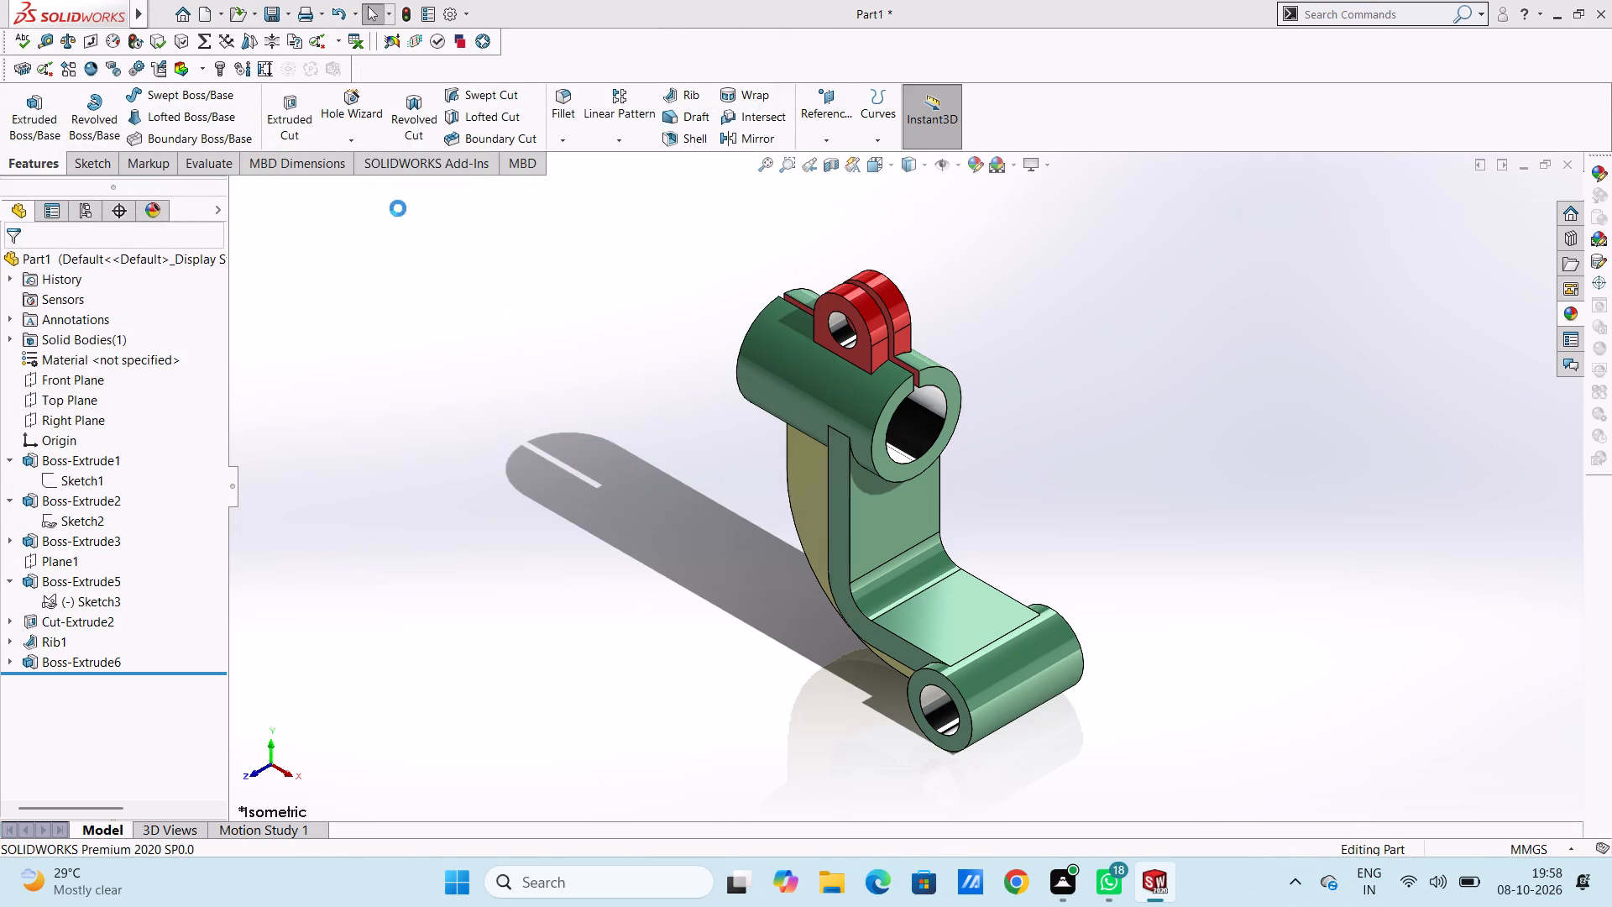
# Save a copy of the part in Adobe Portable Document Format (*.pdf) under the same file name.
pyautogui.click(286, 11)
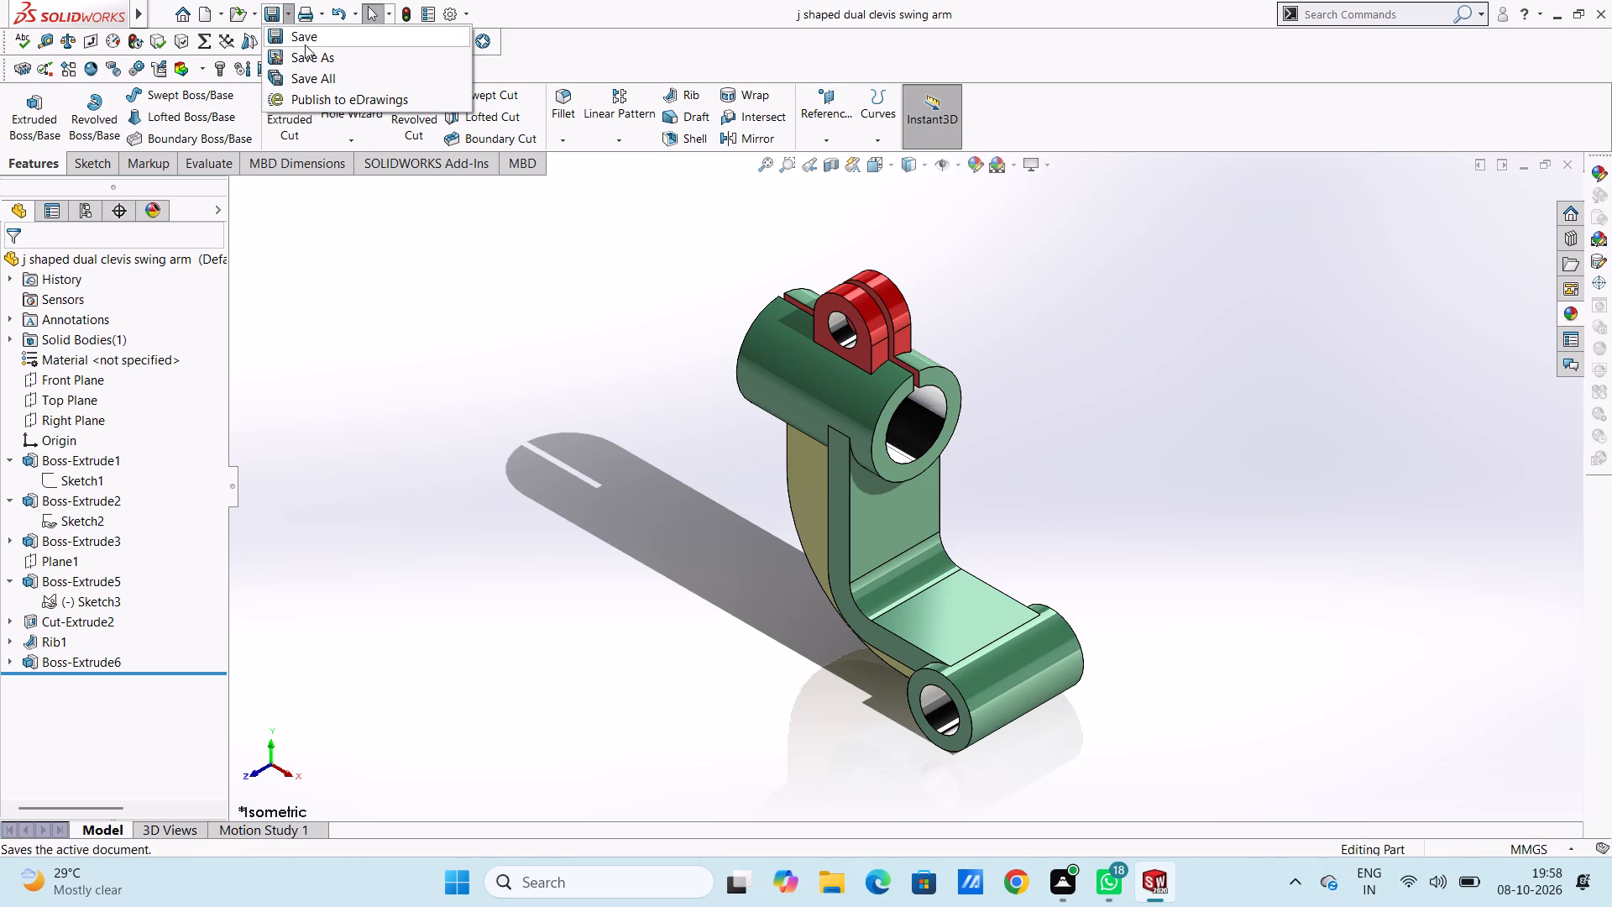
pyautogui.click(334, 58)
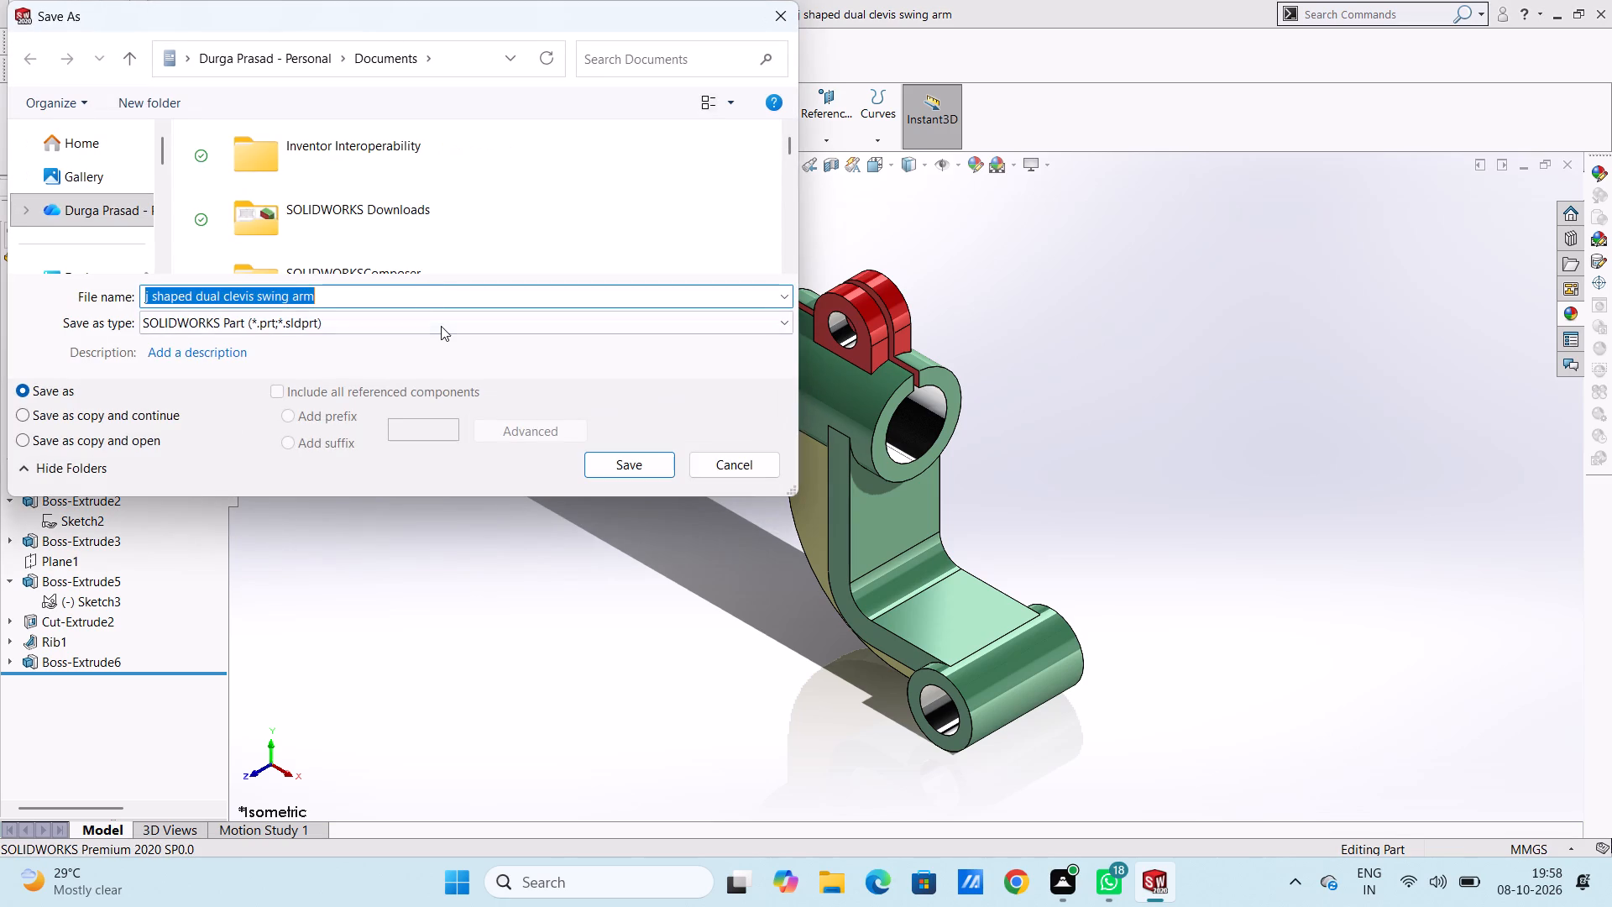
pyautogui.click(441, 327)
pyautogui.click(398, 463)
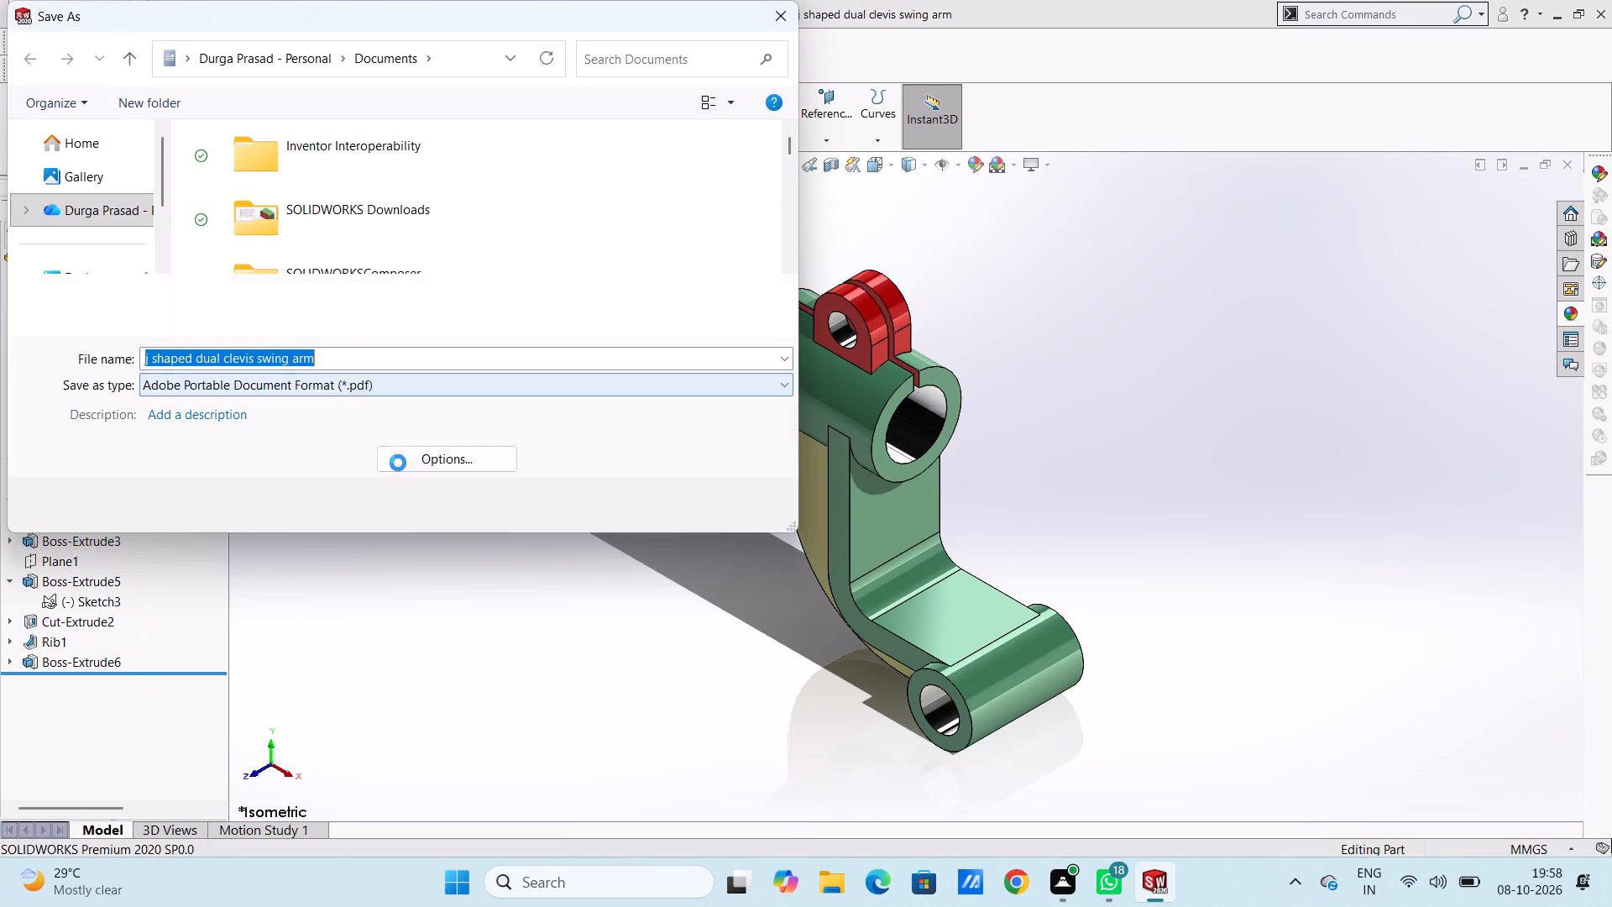
pyautogui.click(625, 506)
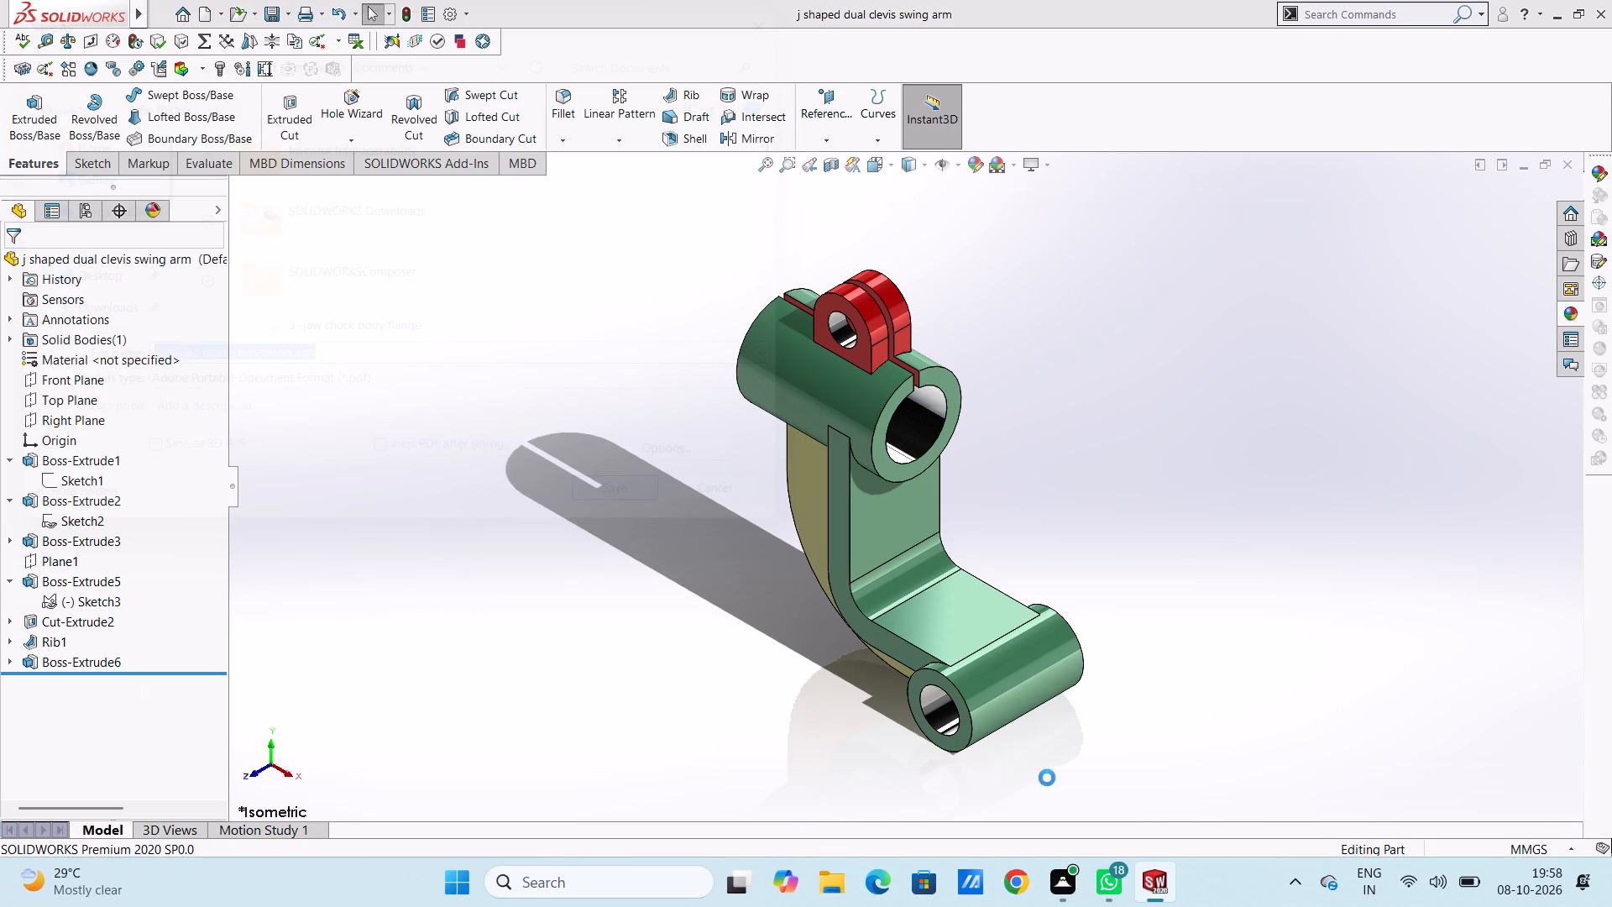